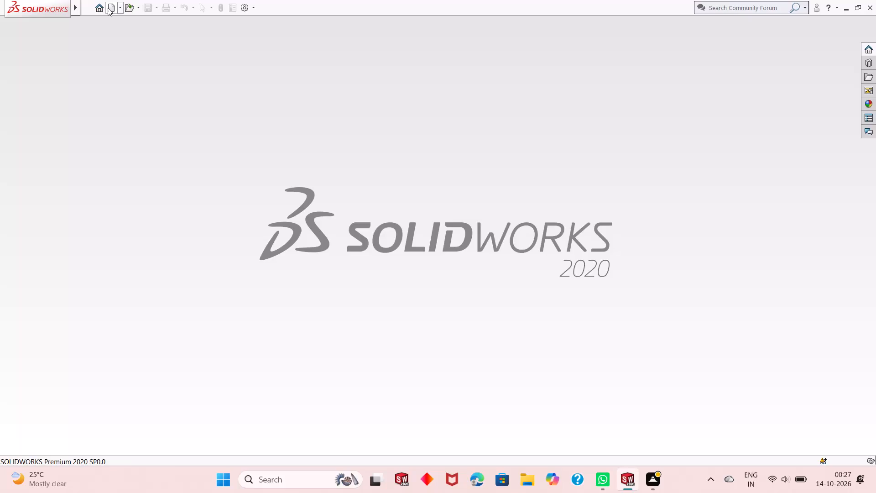
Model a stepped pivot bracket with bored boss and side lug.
Create a new part document.
left_click(108, 8)
double_click(221, 220)
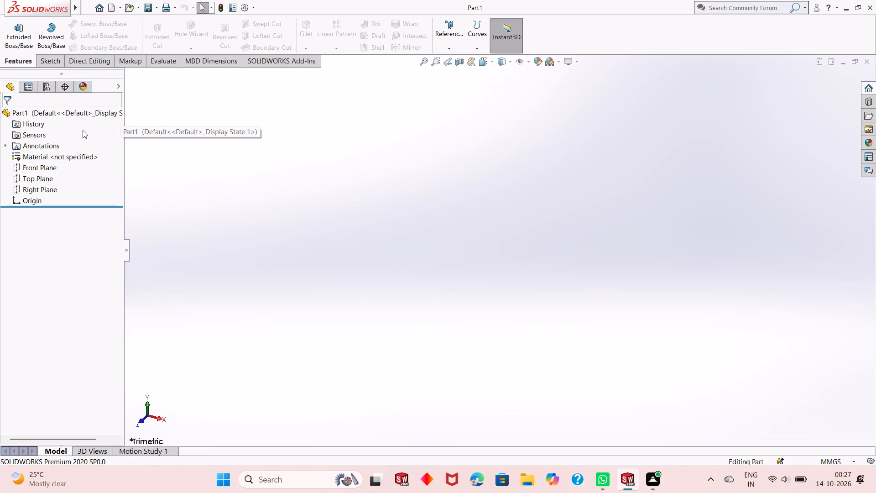
Sketch a center rectangle about 232 by 124 mm on the Top Plane, centred on the origin.
left_click(34, 181)
left_click(42, 168)
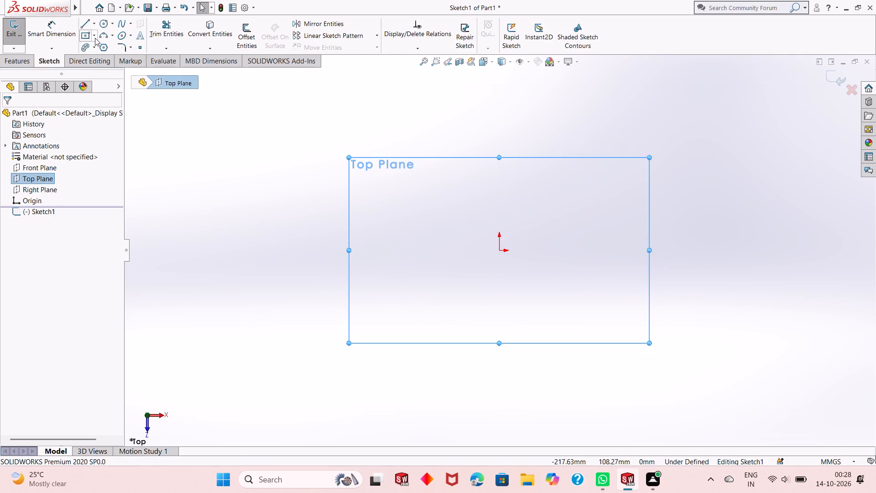
left_click(83, 37)
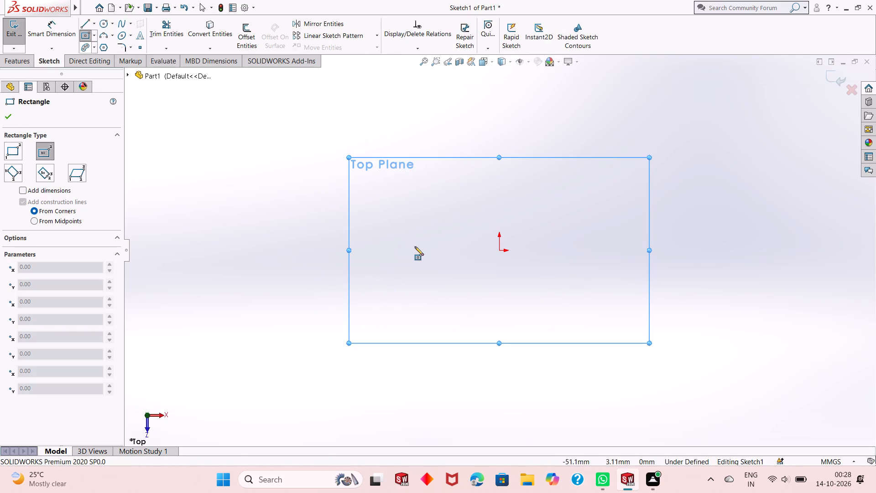
left_click(500, 250)
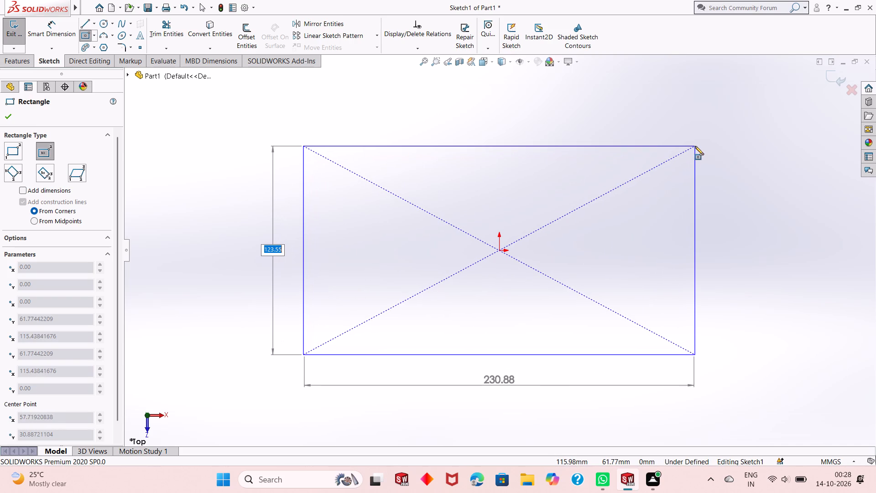
left_click(695, 146)
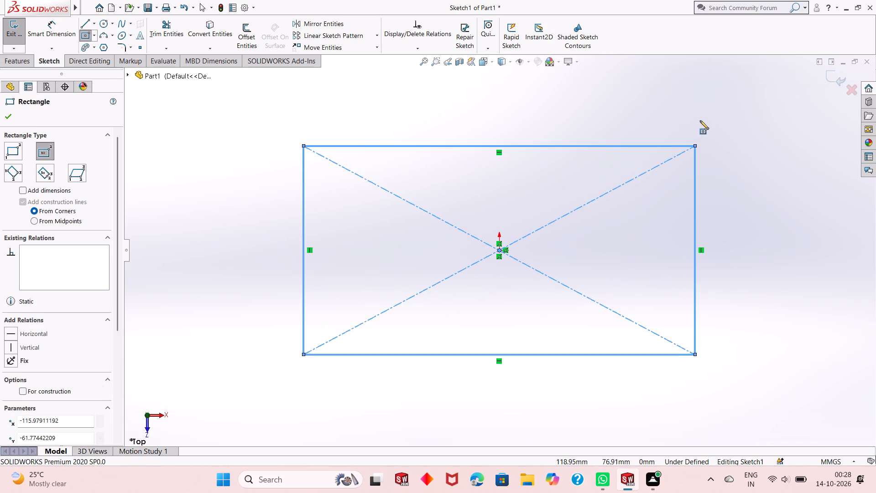
right_click(700, 121)
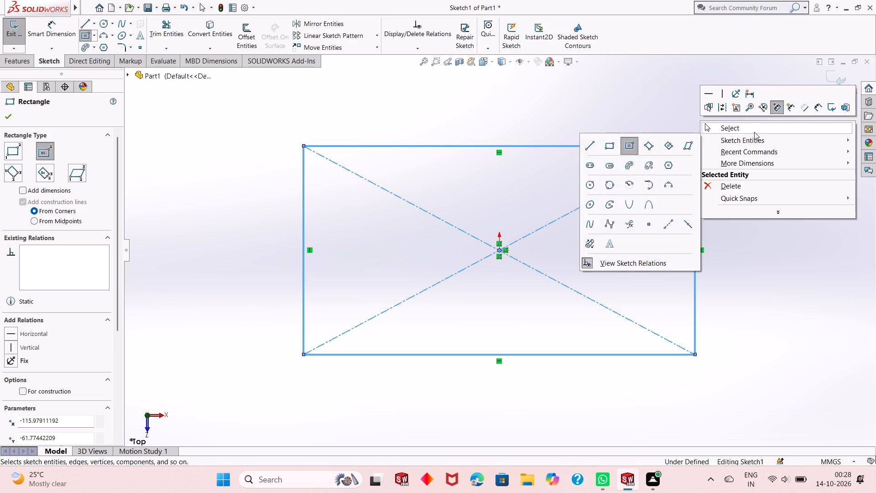
left_click(747, 132)
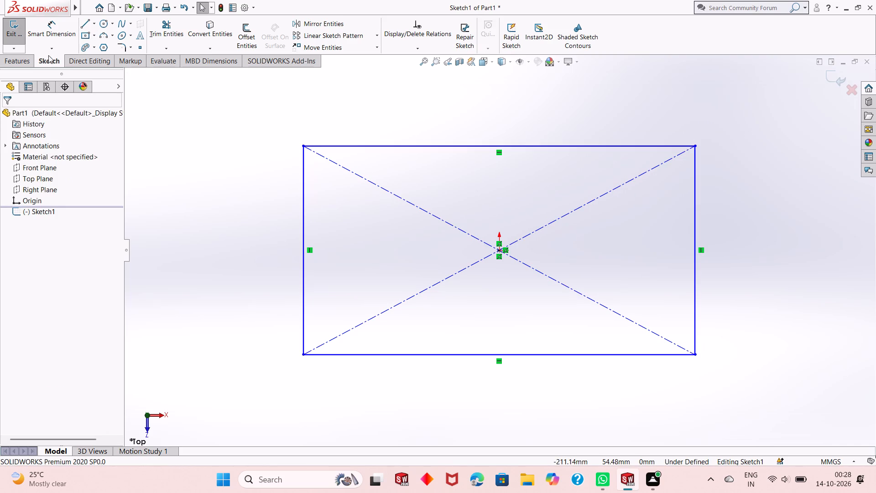
Dimension the rectangle 120 mm wide and 68 mm high.
left_click(48, 33)
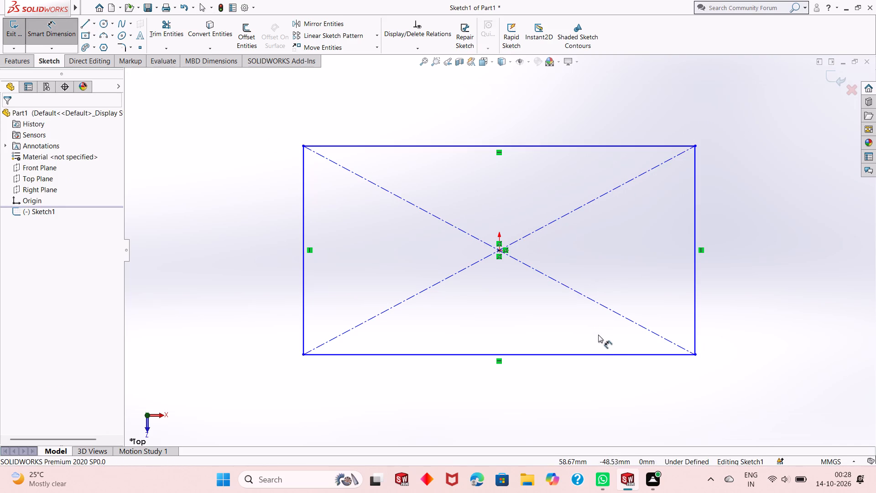
left_click(598, 355)
left_click(589, 402)
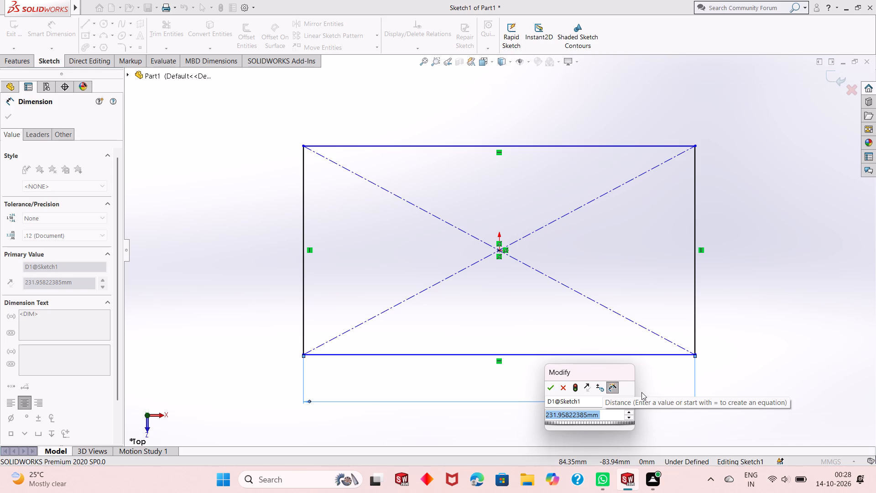
type("120")
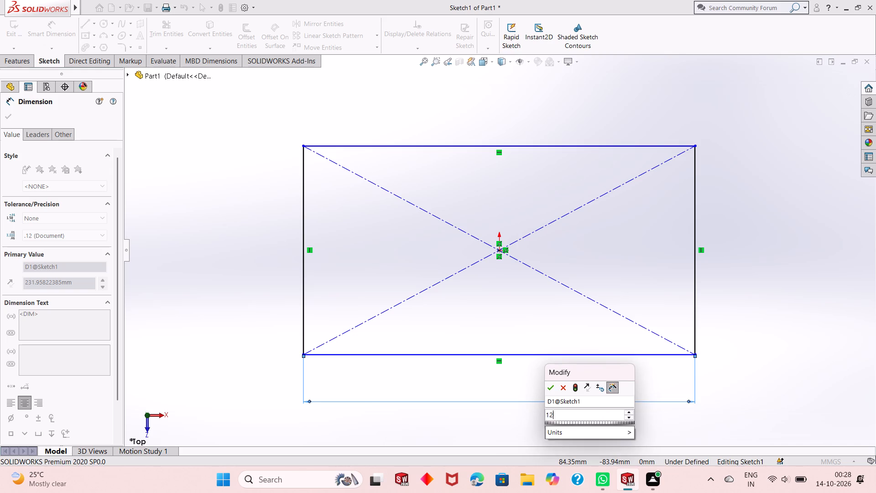
key("Return")
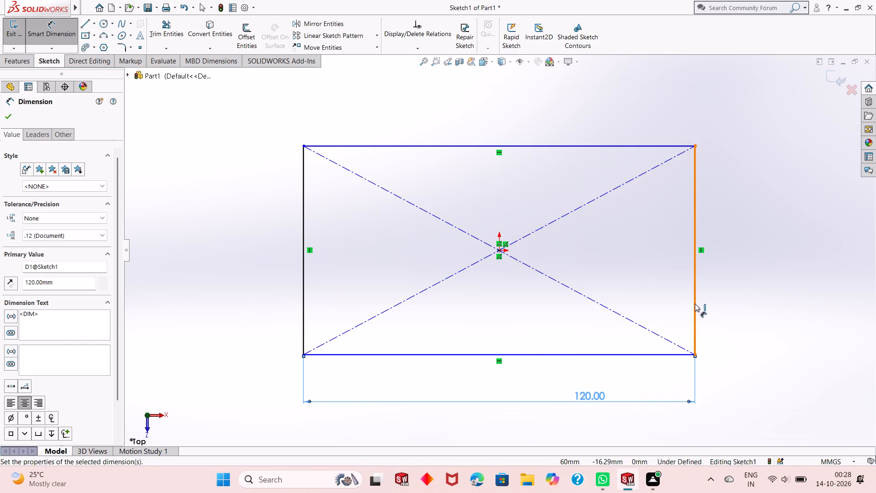
left_click(695, 304)
left_click(741, 298)
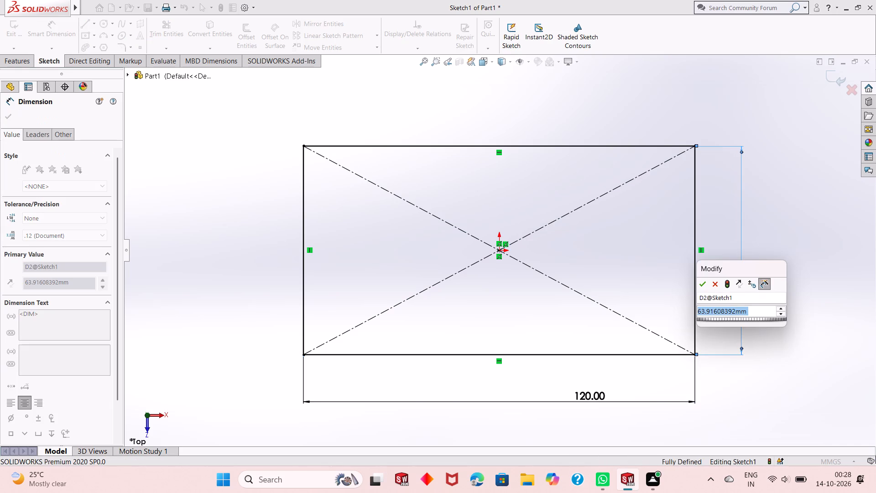
type("68")
key("Return")
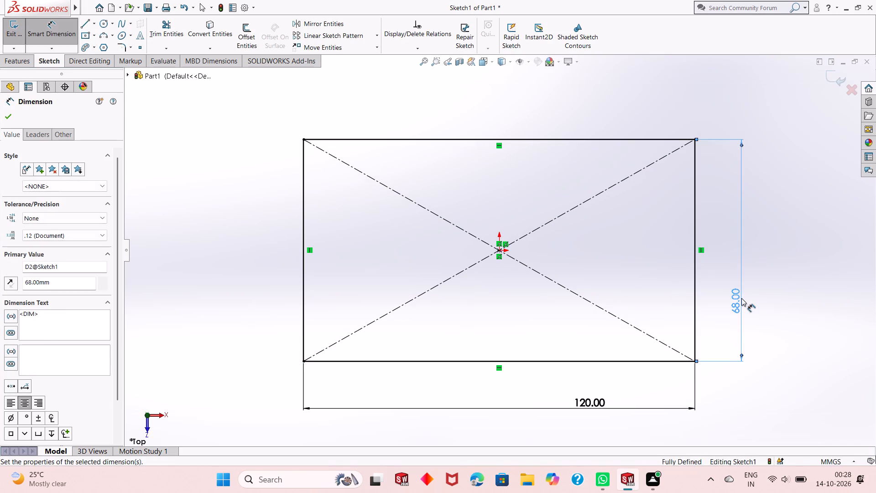
right_click(769, 164)
left_click(772, 193)
Extrude the rectangle upward as a blind boss with a depth of 25 mm.
scroll(499, 289, "up", 2)
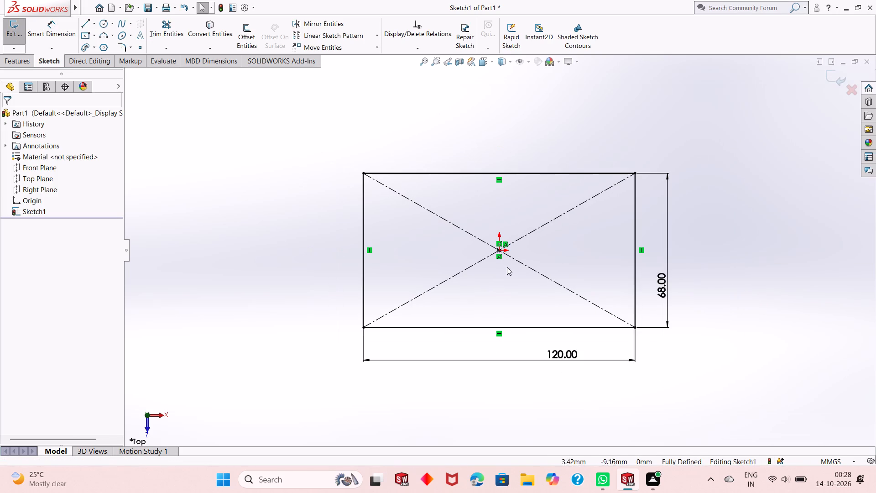
left_click(18, 66)
left_click(18, 50)
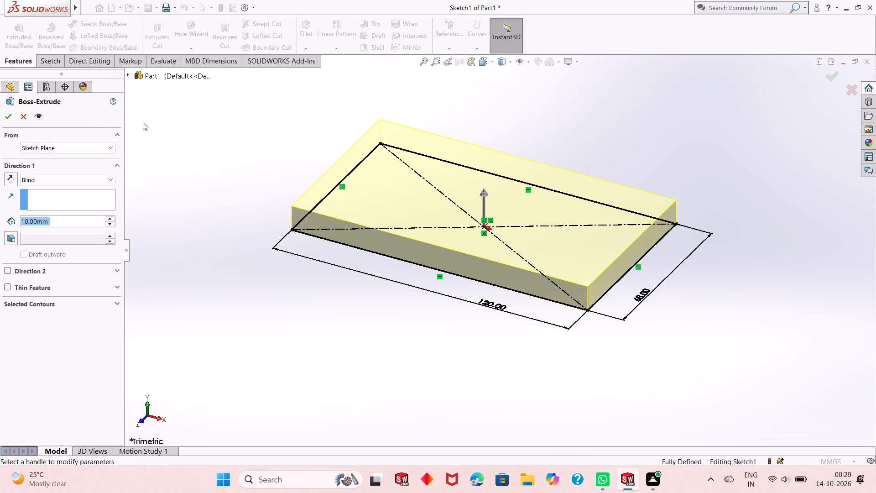
left_click(268, 176)
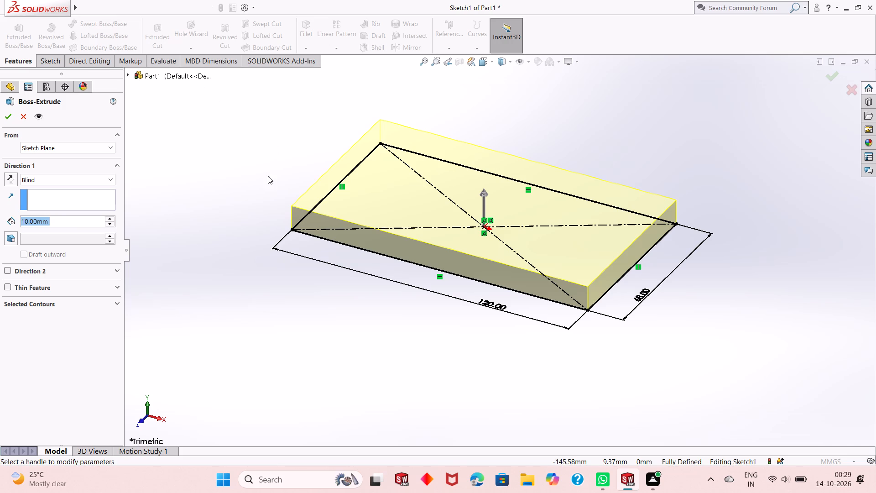
scroll(426, 190, "down", 4)
scroll(450, 231, "up", 5)
scroll(568, 260, "down", 2)
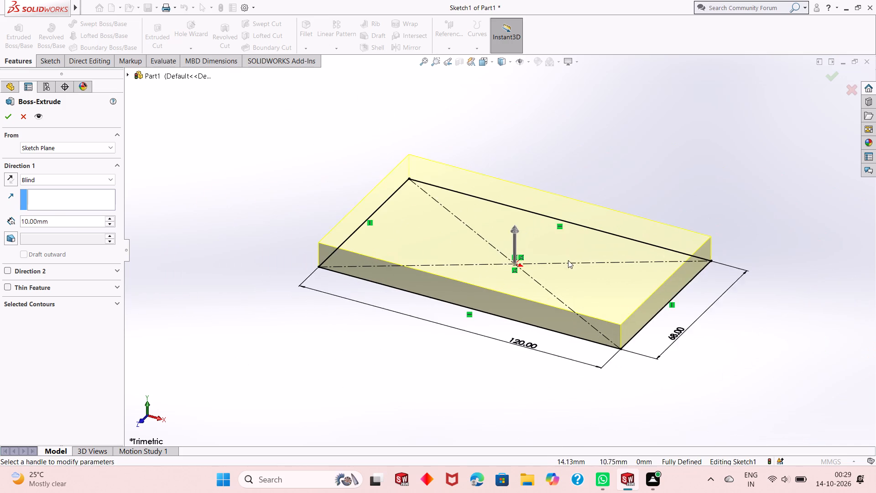
double_click(53, 222)
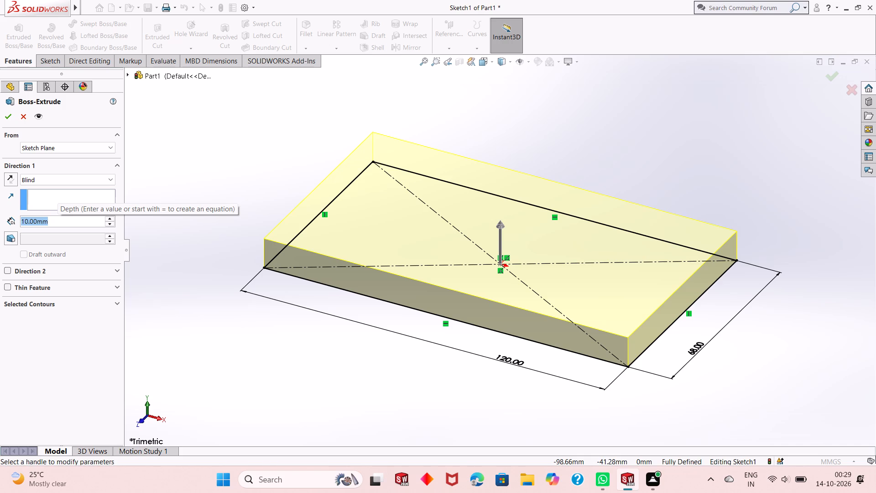
type("23")
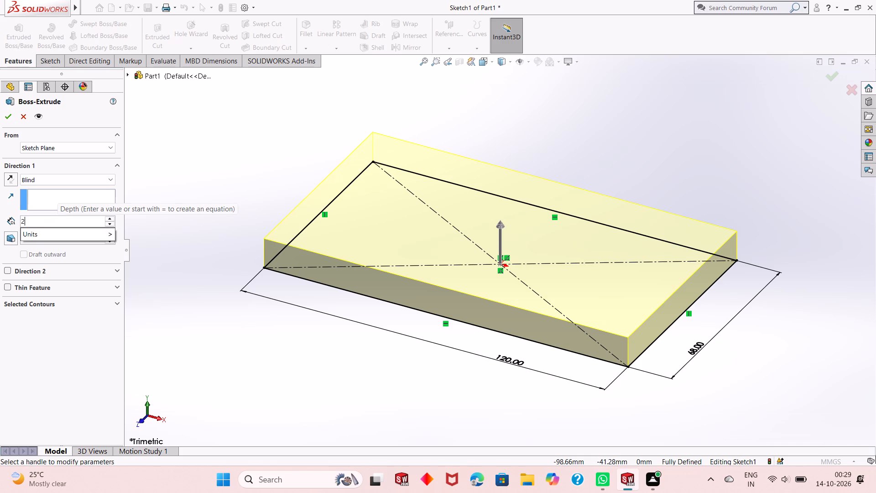
key("Return")
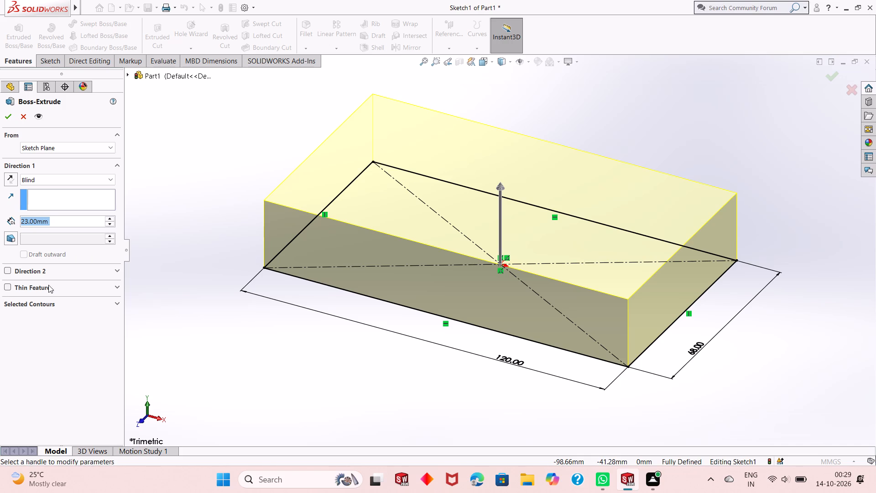
left_click(56, 227)
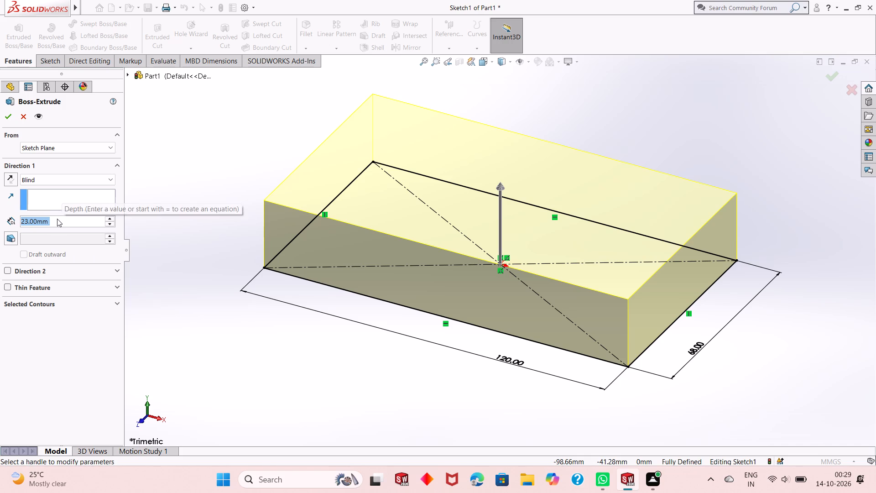
type("25")
key("Return")
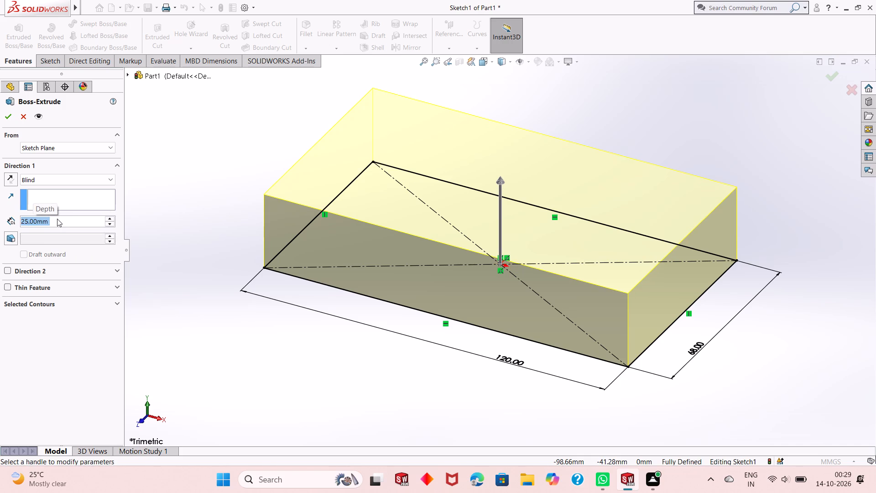
left_click(5, 120)
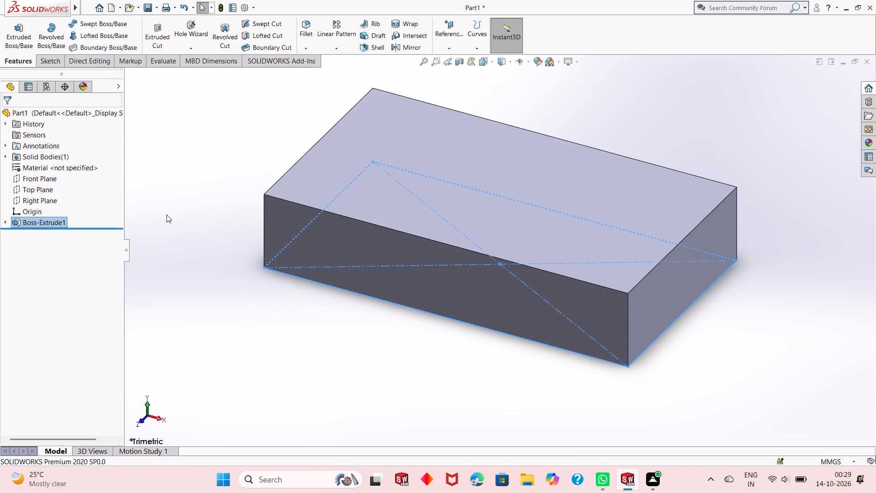
left_click(288, 323)
On the block's top face, sketch a circle of about 17.4 mm radius, centred about 40 mm left of the origin and level with it.
scroll(371, 305, "down", 1)
scroll(372, 305, "up", 2)
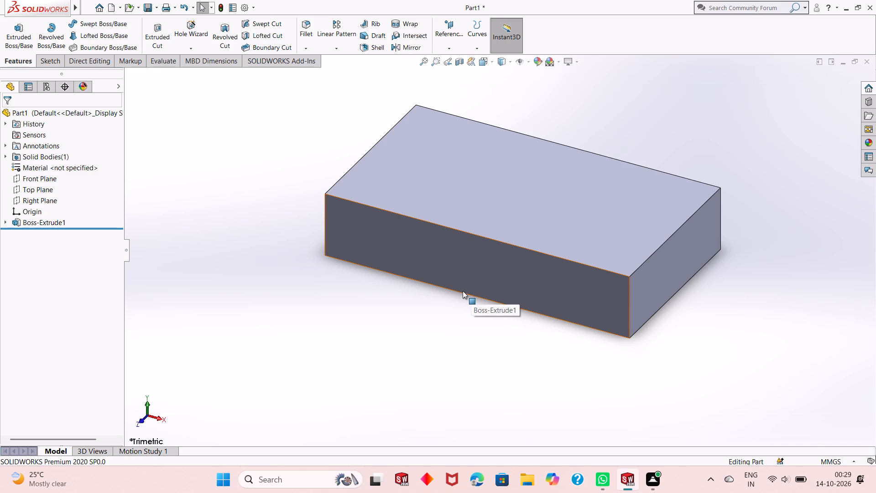
middle_click_drag(442, 331, 441, 290)
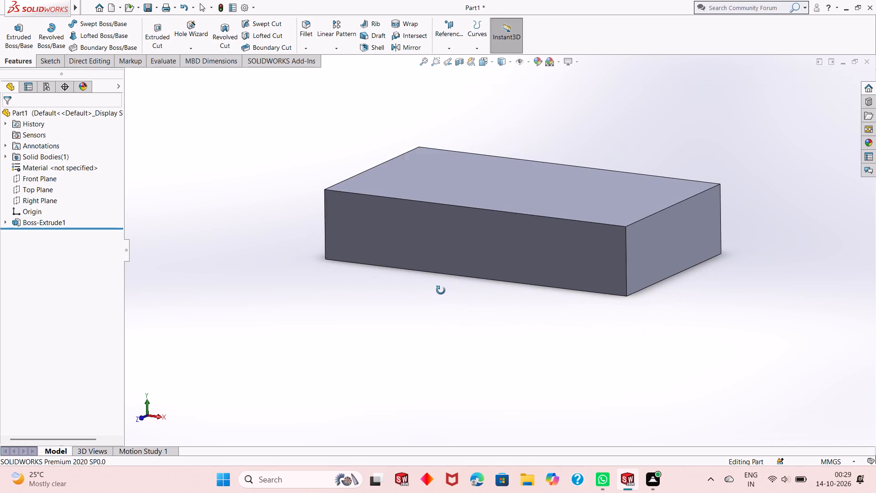
middle_click_drag(441, 290, 463, 288)
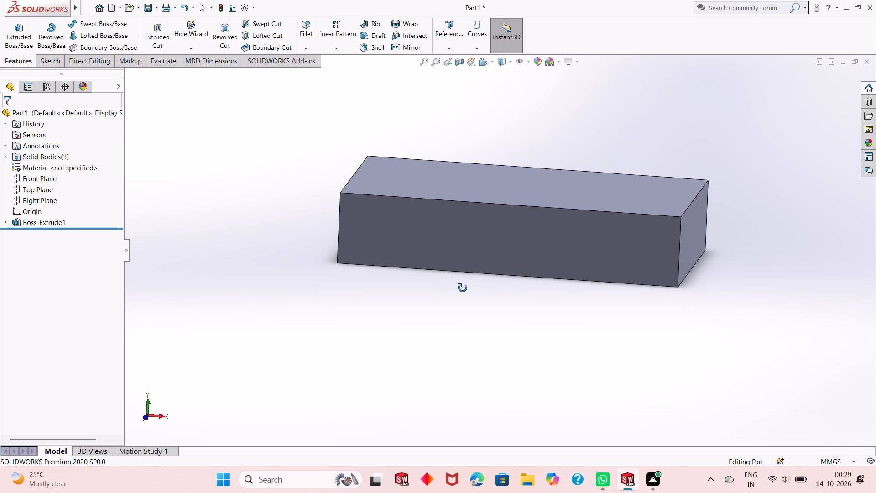
middle_click_drag(463, 288, 470, 341)
left_click(482, 203)
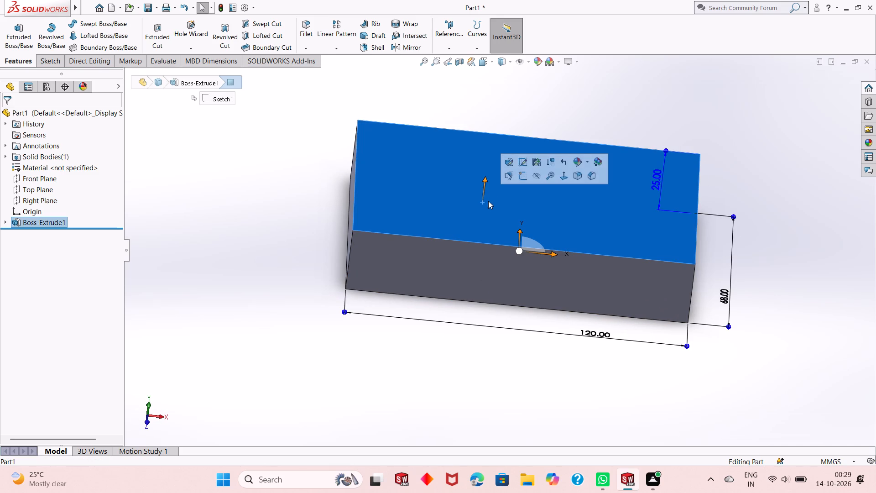
left_click(528, 175)
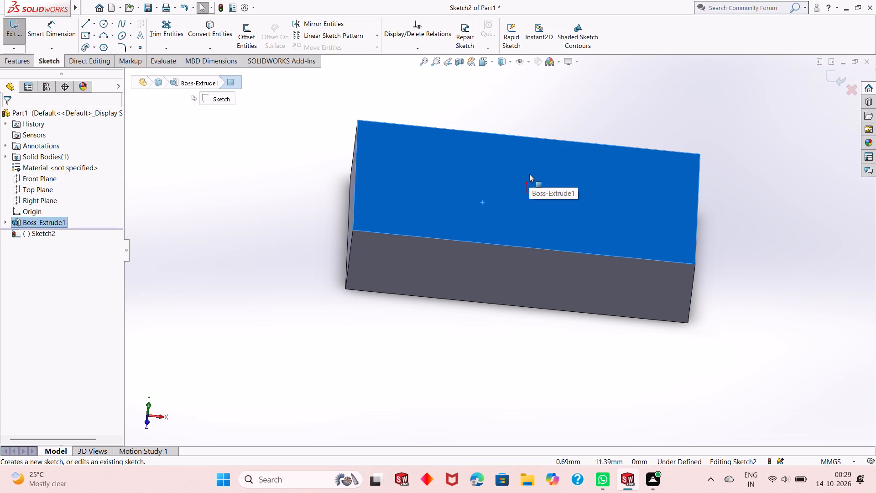
key("ctrl+8")
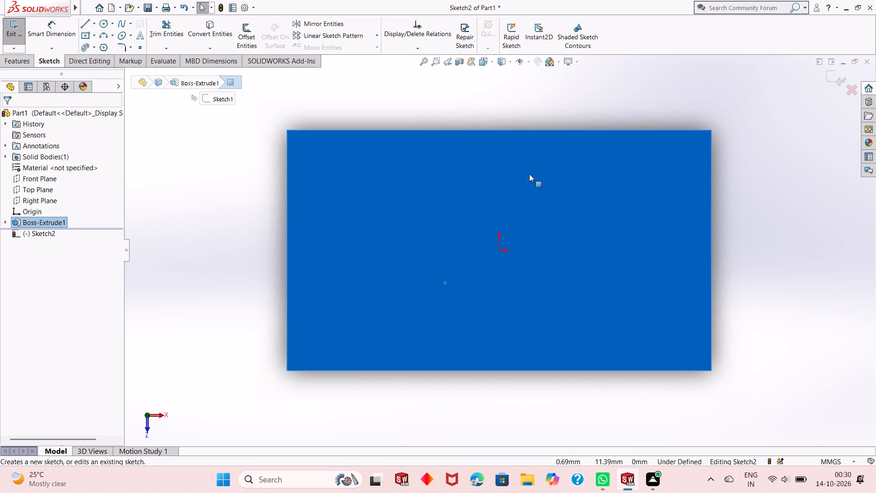
left_click(254, 287)
scroll(414, 294, "up", 1)
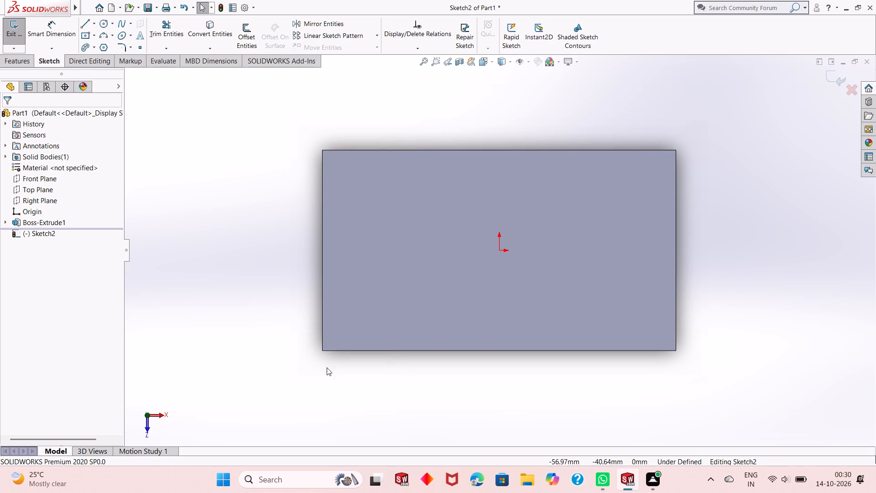
left_click(251, 109)
left_click(101, 25)
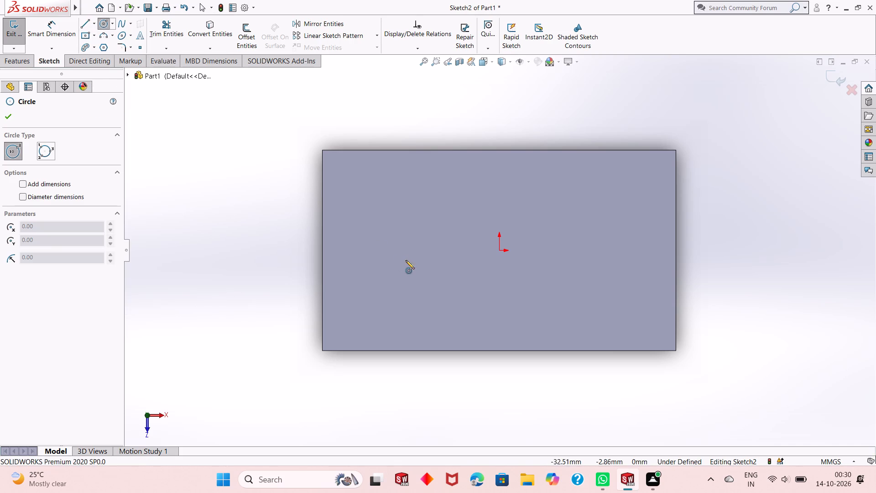
left_click(381, 249)
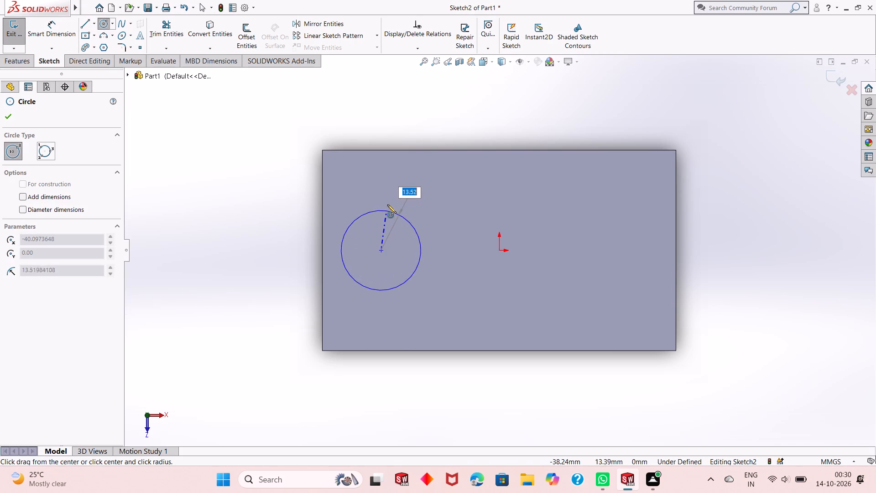
left_click(388, 199)
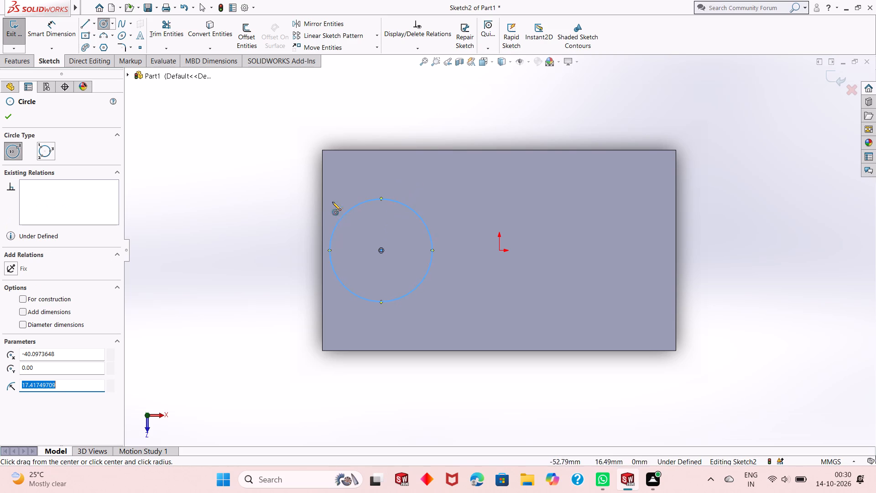
Dimension the circle on the block's top face with a diameter of 38 mm.
right_click(194, 141)
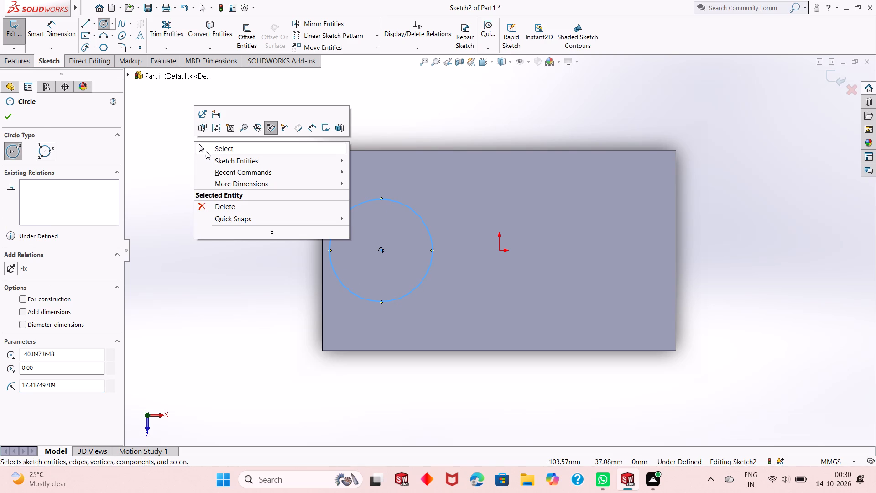
left_click(206, 151)
left_click(50, 32)
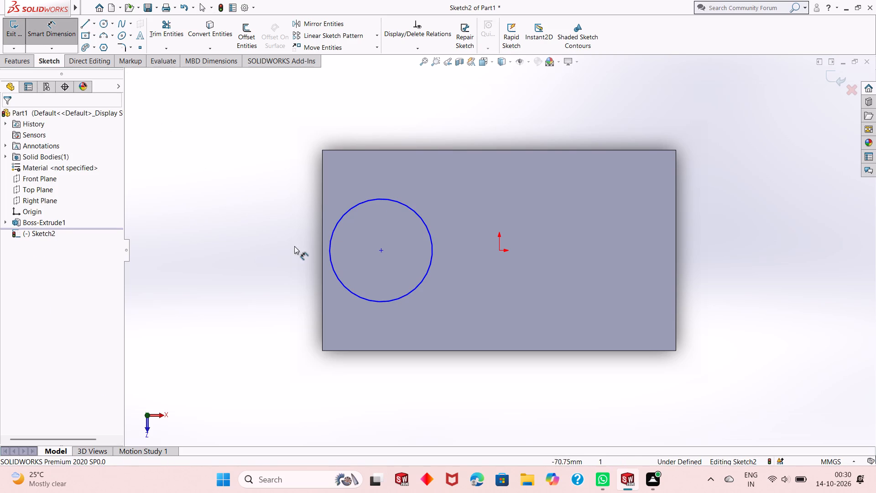
left_click(346, 287)
left_click(267, 341)
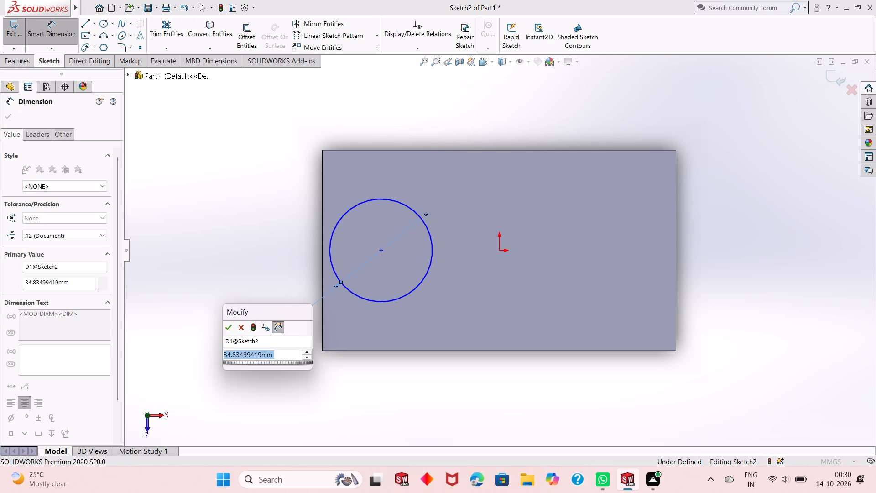
type("38")
key("Return")
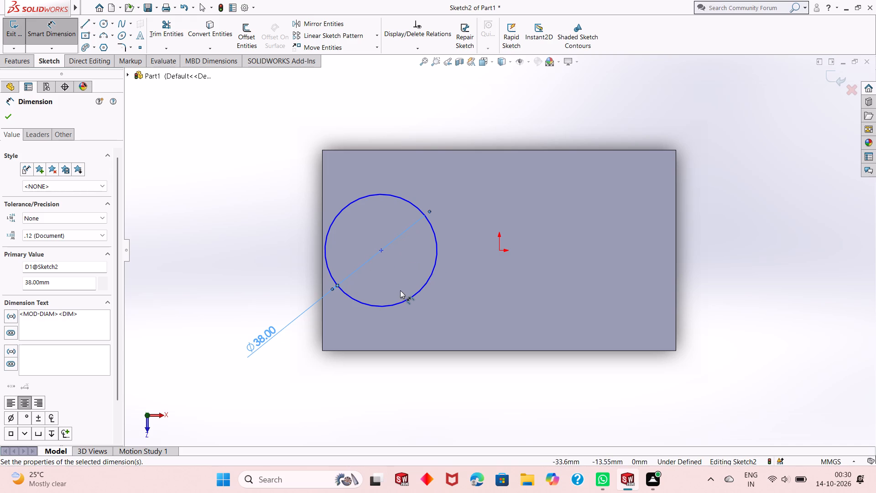
Dimension the distance from the circle's centre to the block's far short edge on the right as 75+18, giving 93 mm.
scroll(400, 290, "down", 2)
scroll(405, 298, "up", 1)
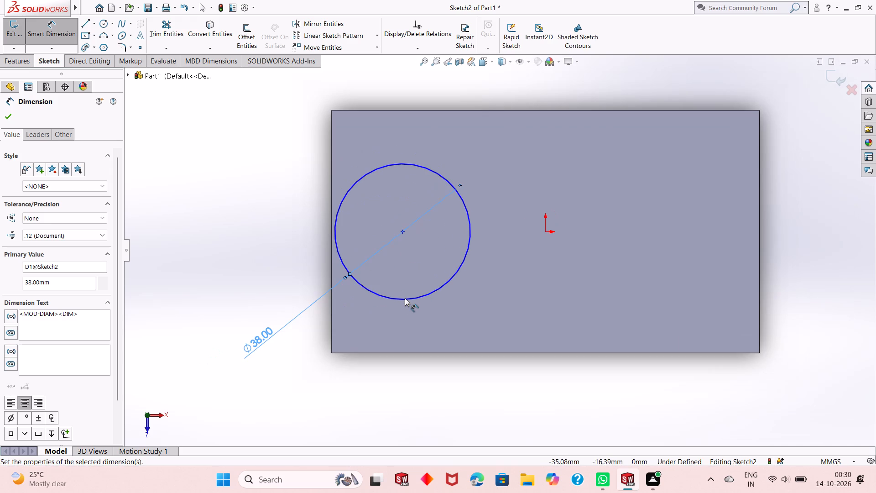
scroll(405, 304, "up", 1)
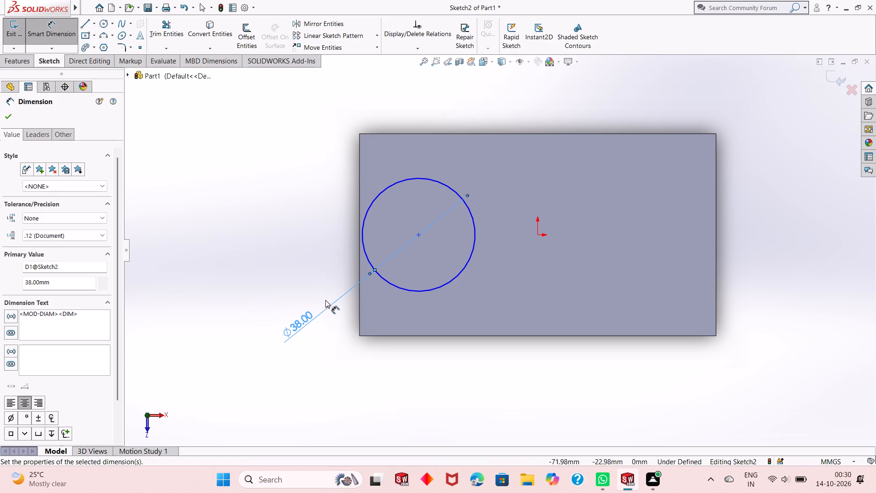
left_click(420, 235)
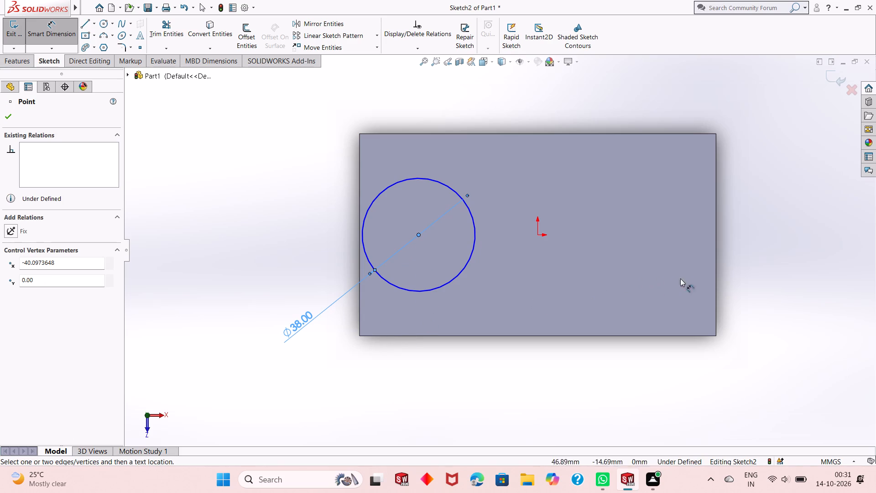
left_click(716, 297)
left_click(669, 402)
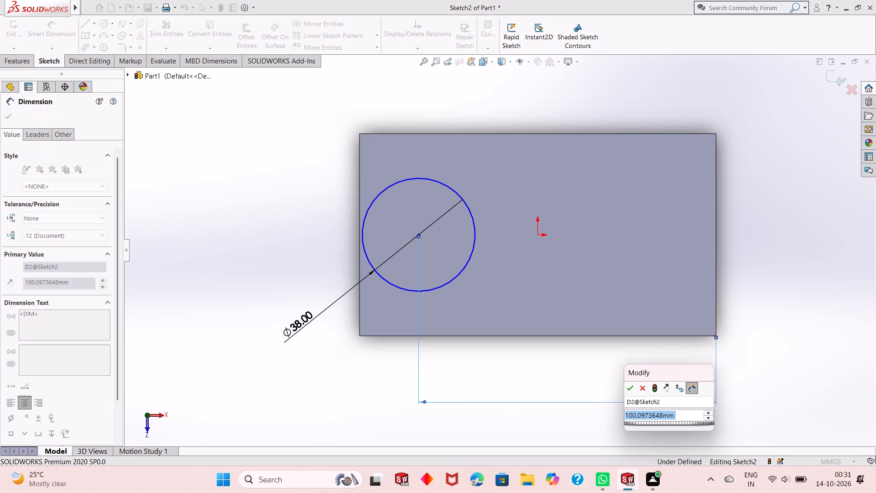
type("75+")
type("18")
key("Return")
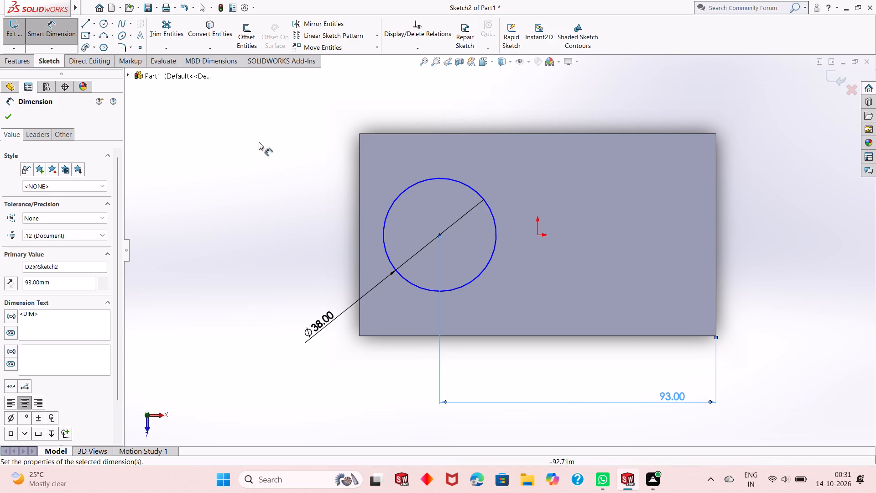
right_click(224, 126)
left_click(236, 160)
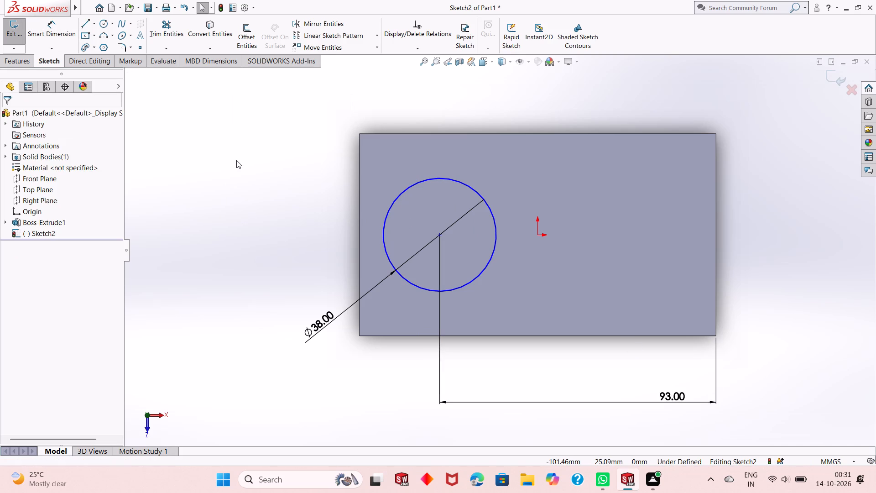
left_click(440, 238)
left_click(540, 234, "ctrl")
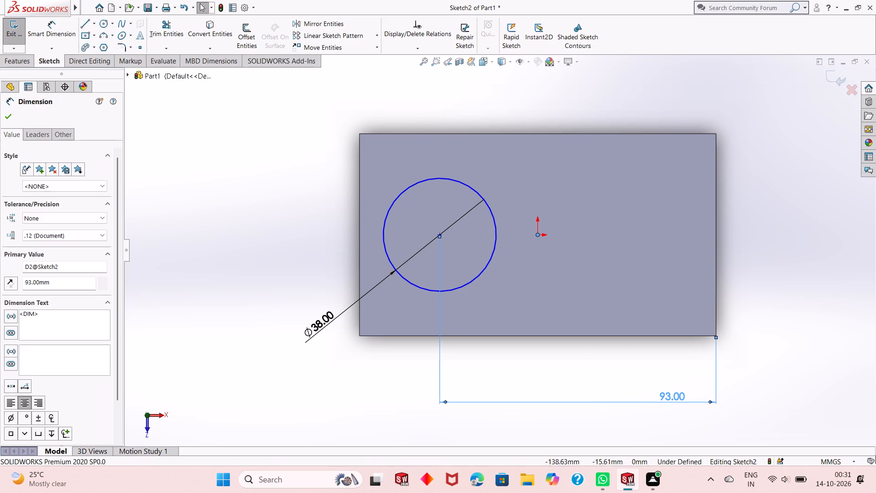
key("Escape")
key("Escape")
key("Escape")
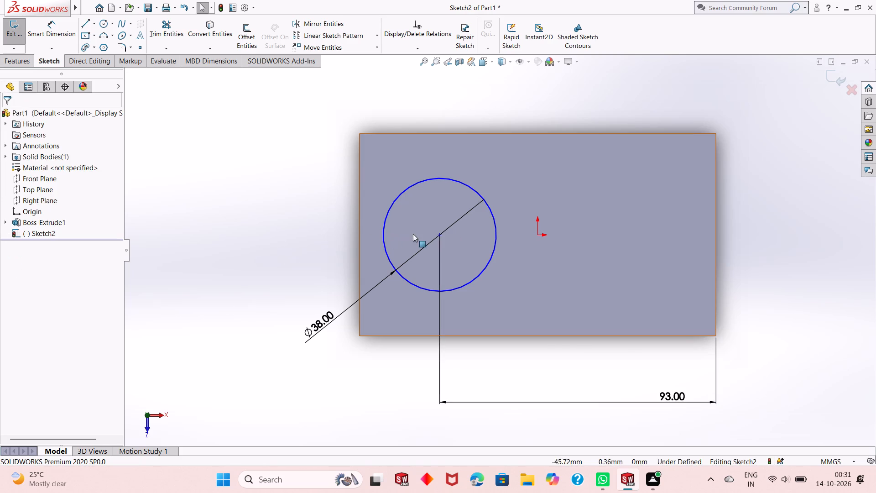
Add a horizontal relation between the circle's centre and the origin.
left_click(439, 235)
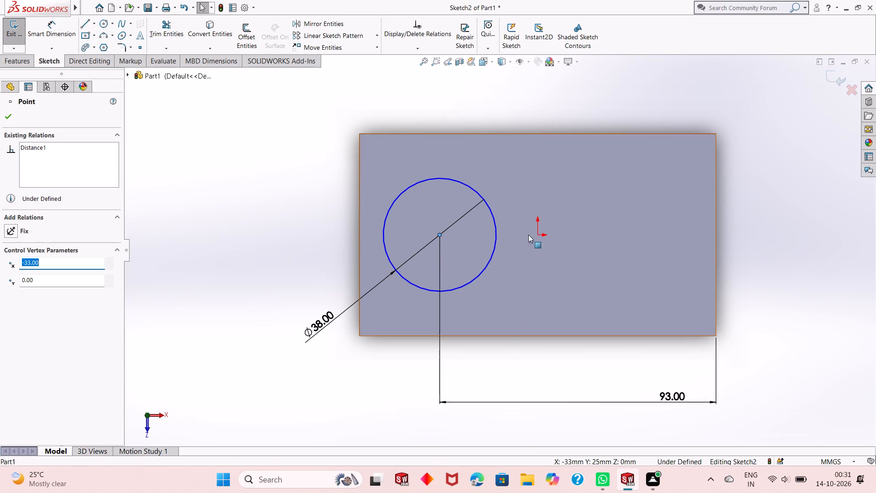
left_click(537, 232, "ctrl")
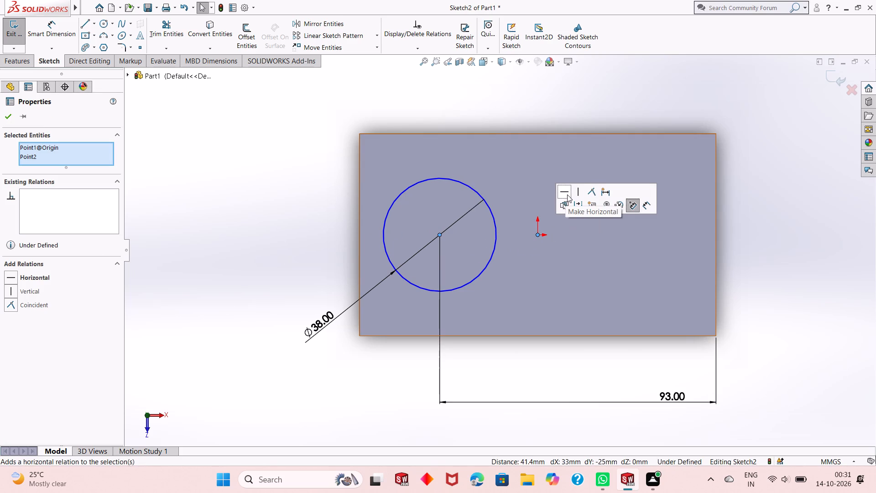
left_click(567, 194)
left_click(255, 211)
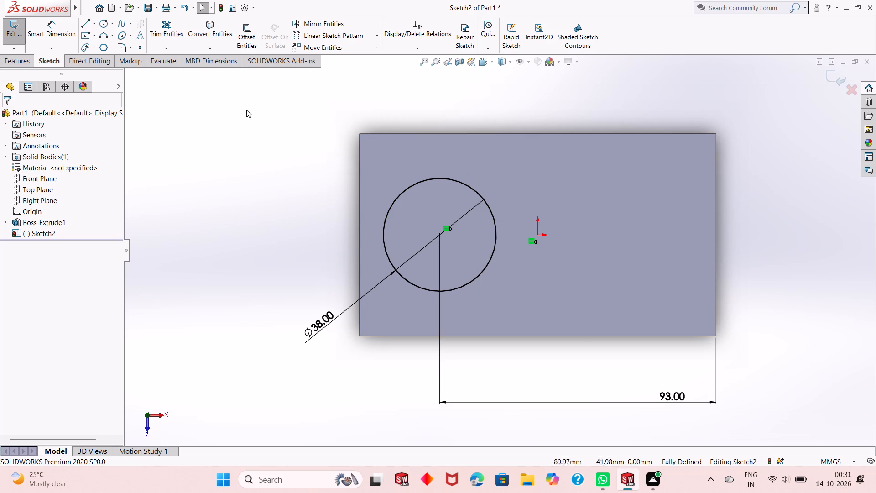
Set up a blind boss extrusion of the circle upward from the top face with a depth of 56-25, giving 31 mm.
left_click(28, 67)
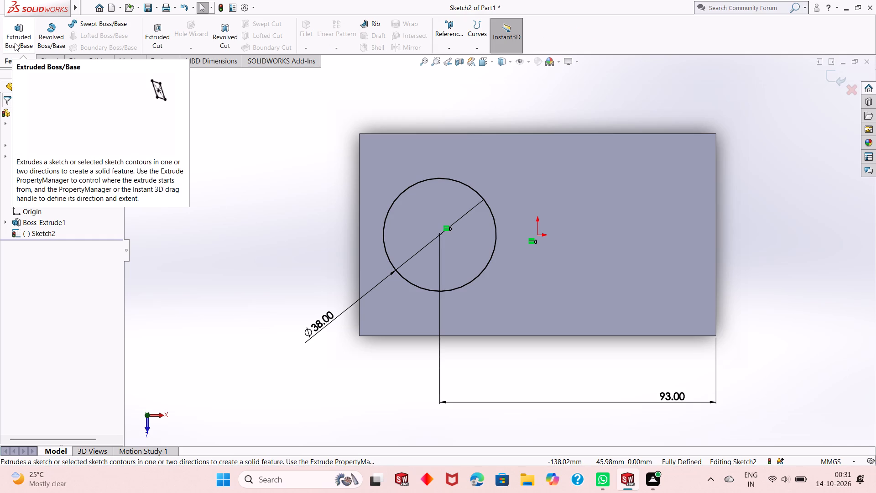
left_click(15, 43)
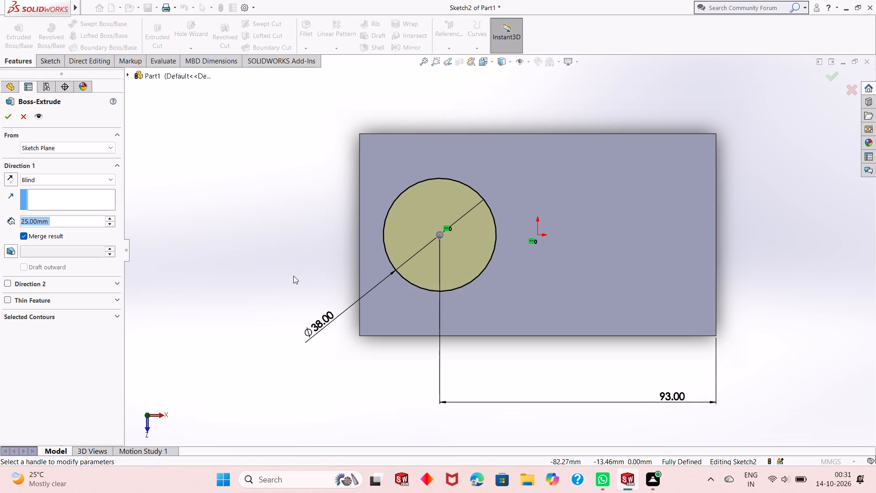
middle_click_drag(293, 276, 290, 198)
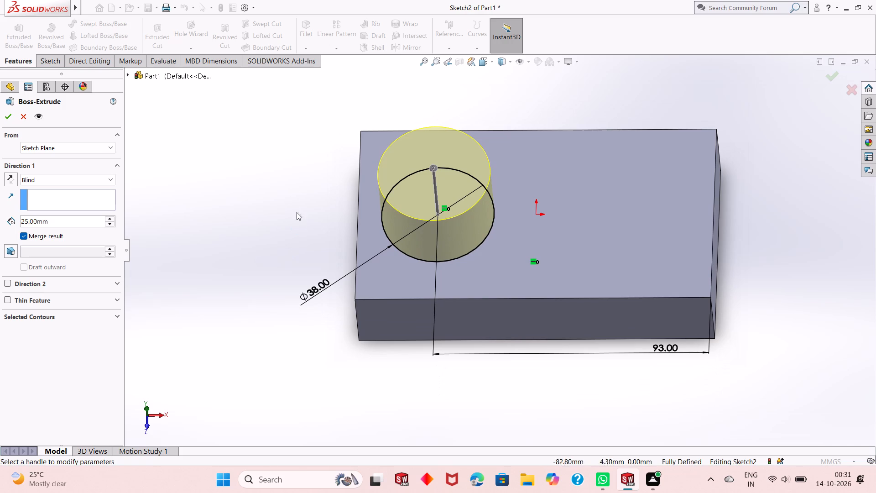
scroll(348, 253, "up", 1)
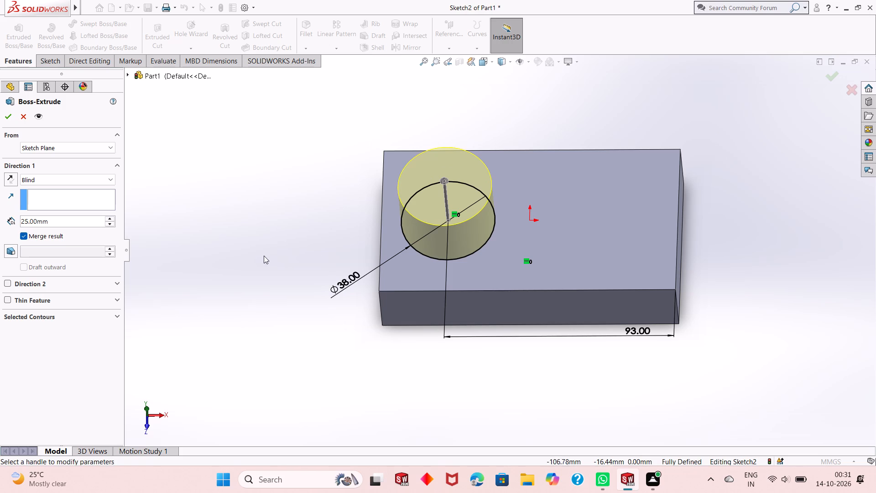
left_click(43, 219)
left_click(43, 219)
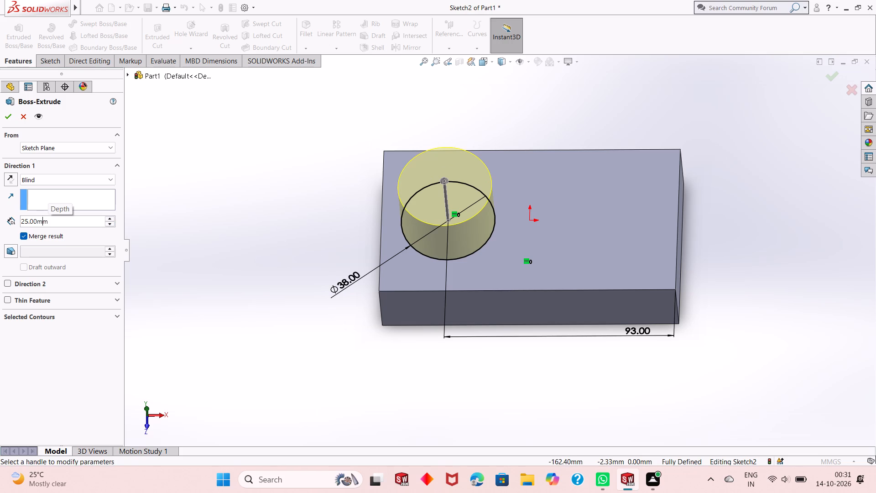
triple_click(43, 218)
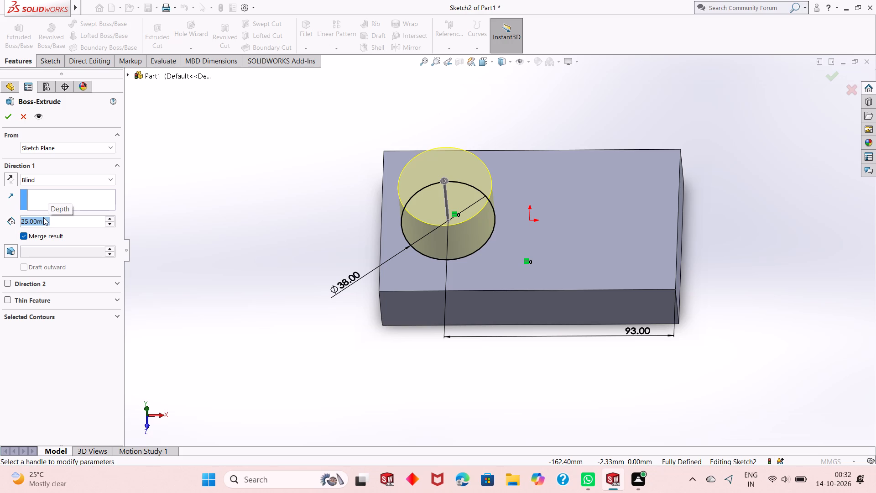
type("56")
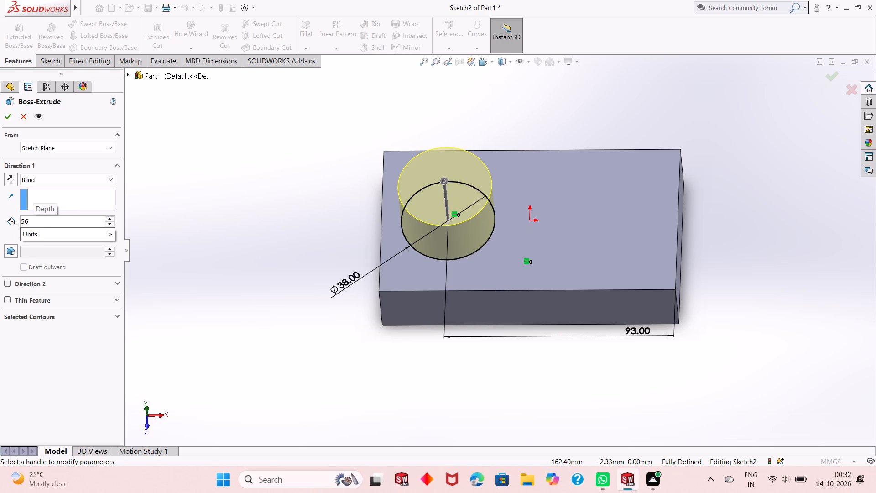
key("BackSpace")
key("BackSpace")
key("BackSpace")
key("BackSpace")
key("BackSpace")
key("BackSpace")
key("BackSpace")
key("BackSpace")
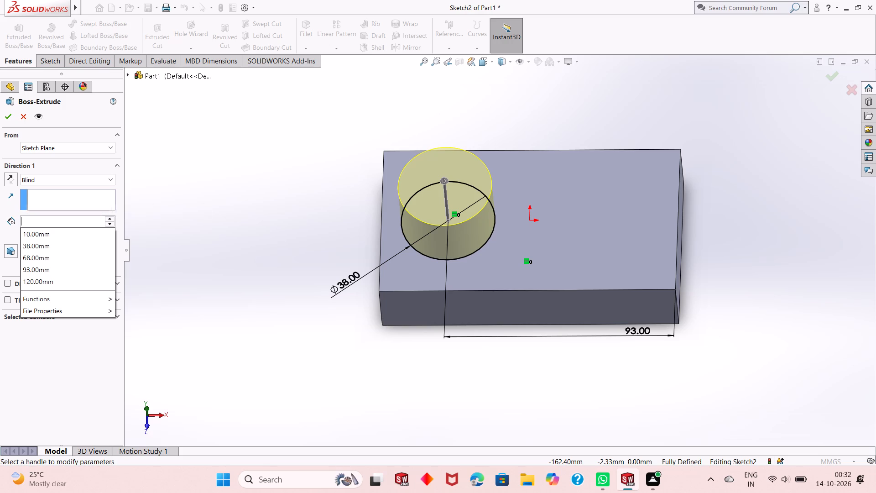
key("BackSpace")
key("BackSpace")
key("BackSpace")
key("BackSpace")
key("BackSpace")
key("BackSpace")
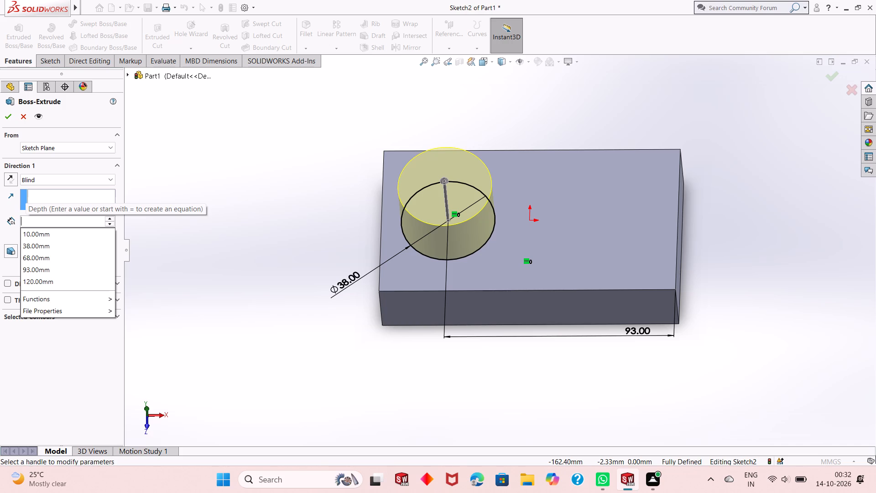
key("5")
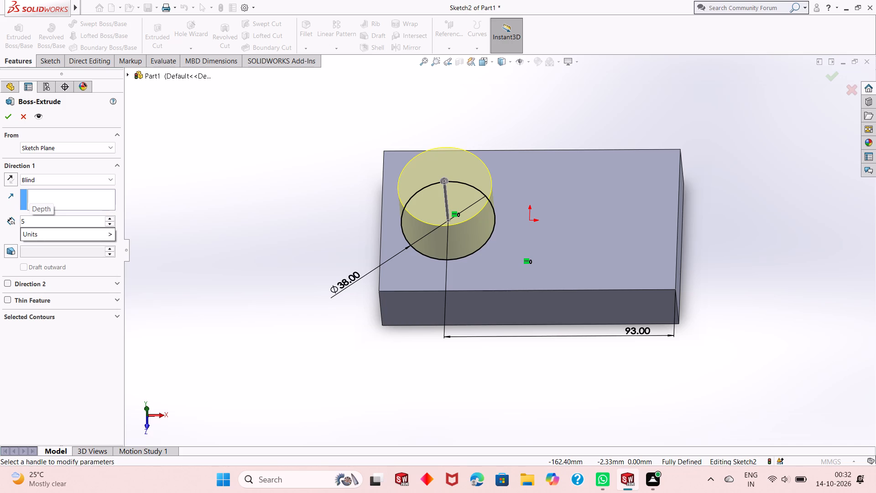
key("minus")
key("BackSpace")
type("6-25")
key("Return")
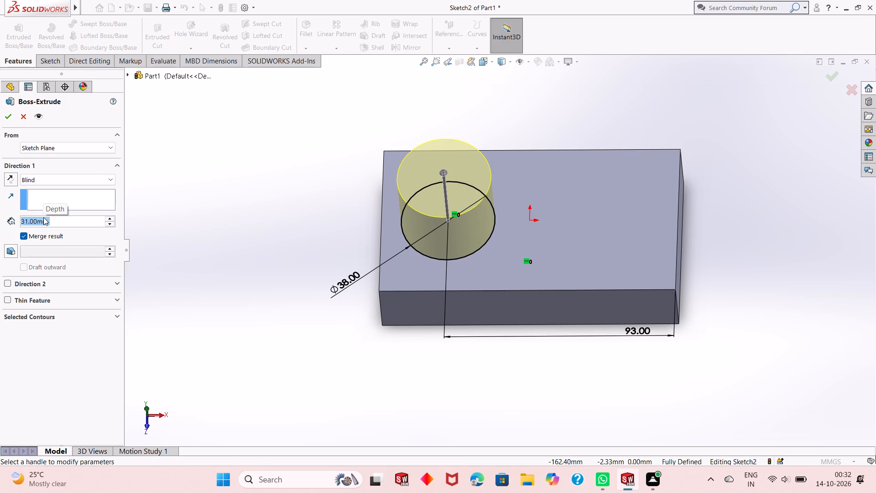
Set the cylindrical boss's depth to 50 mm and complete the extrusion.
type("31+")
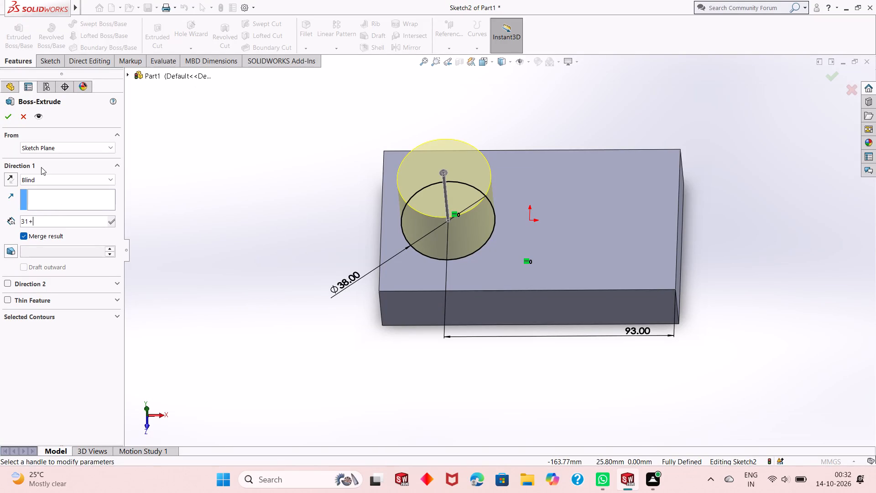
left_click(1, 116)
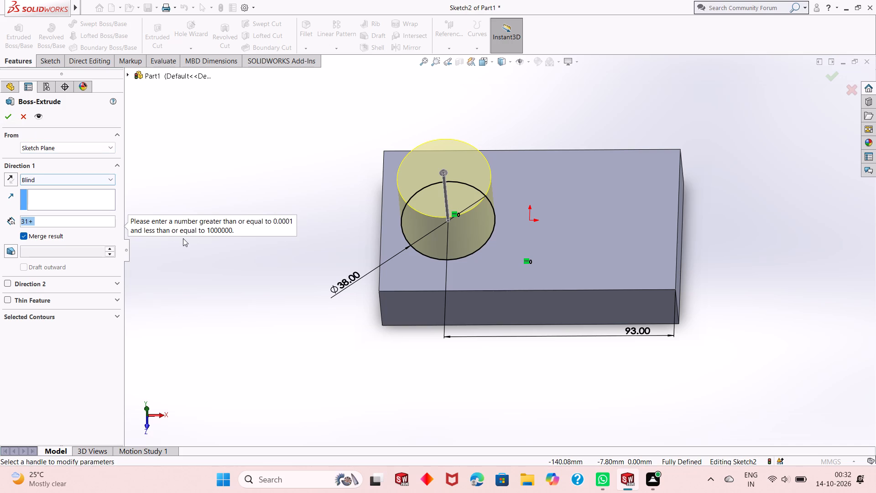
key("BackSpace")
type("50")
key("Return")
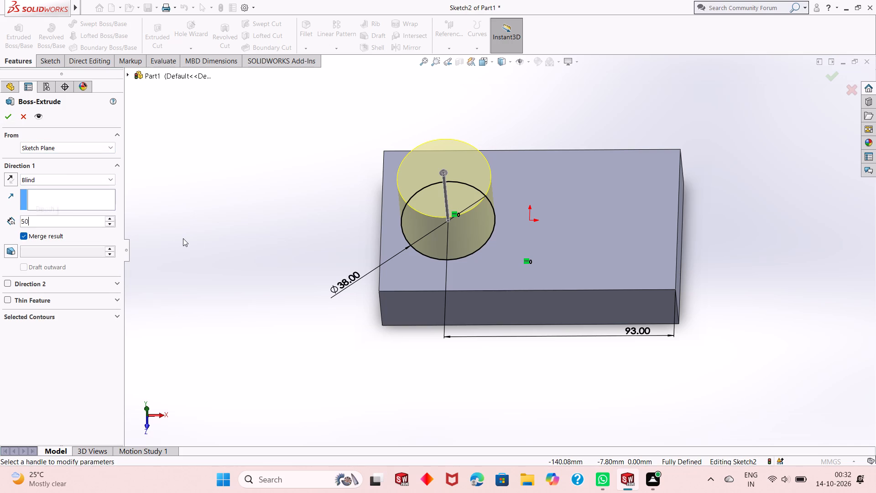
key("Return")
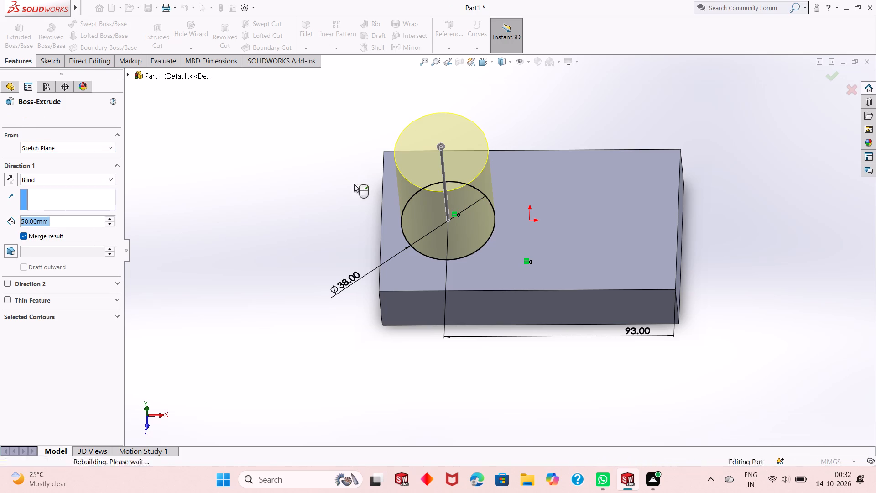
left_click(342, 191)
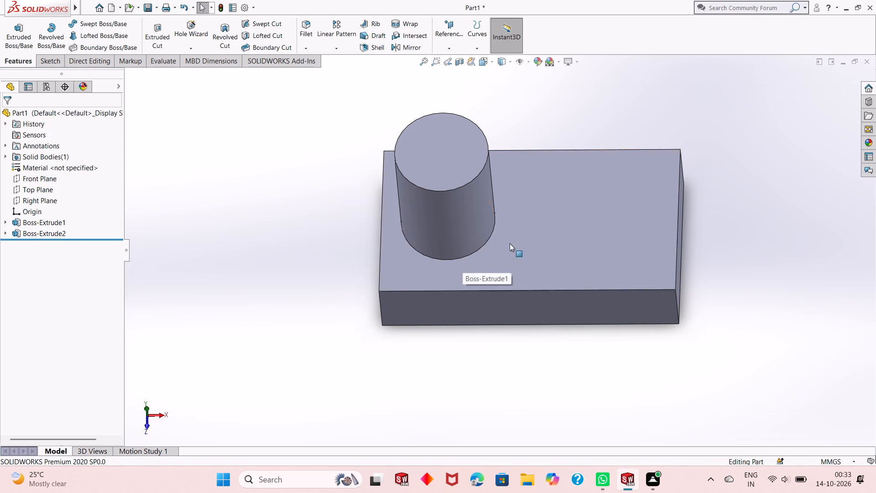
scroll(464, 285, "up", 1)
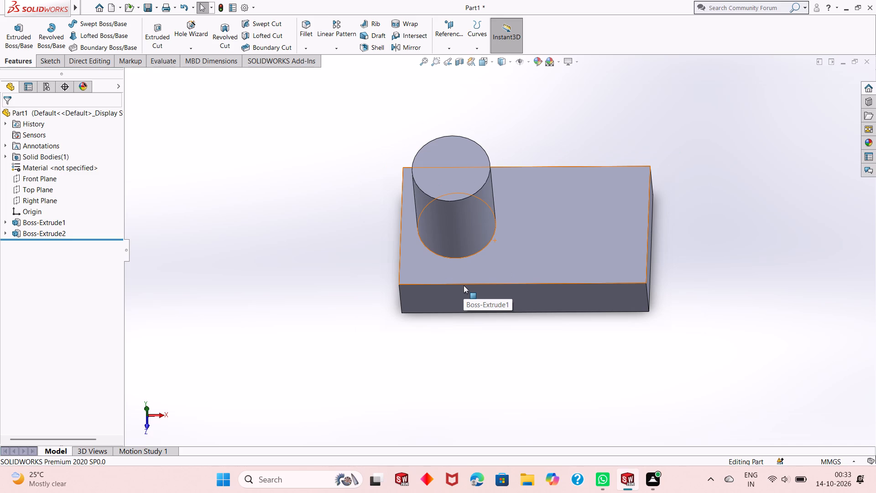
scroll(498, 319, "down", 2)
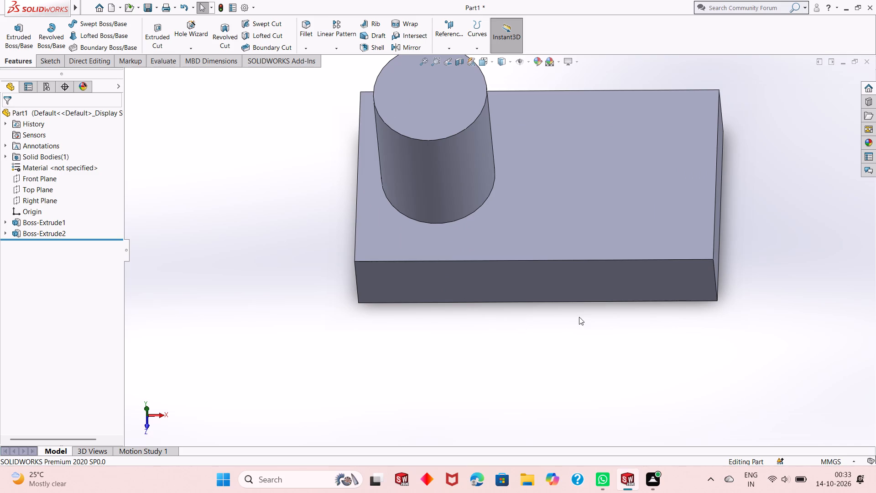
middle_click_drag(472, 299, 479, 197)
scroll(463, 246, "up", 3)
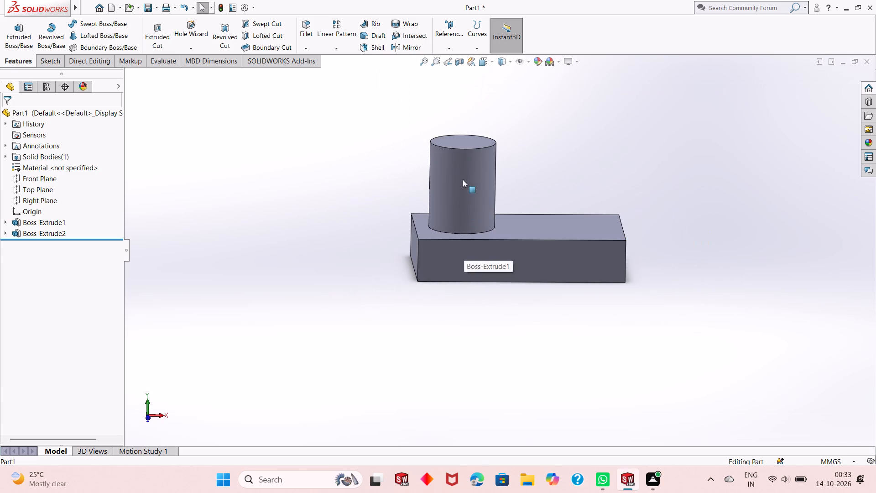
Edit the cylindrical boss's extrusion depth to 71-25, giving 46 mm.
scroll(463, 179, "down", 2)
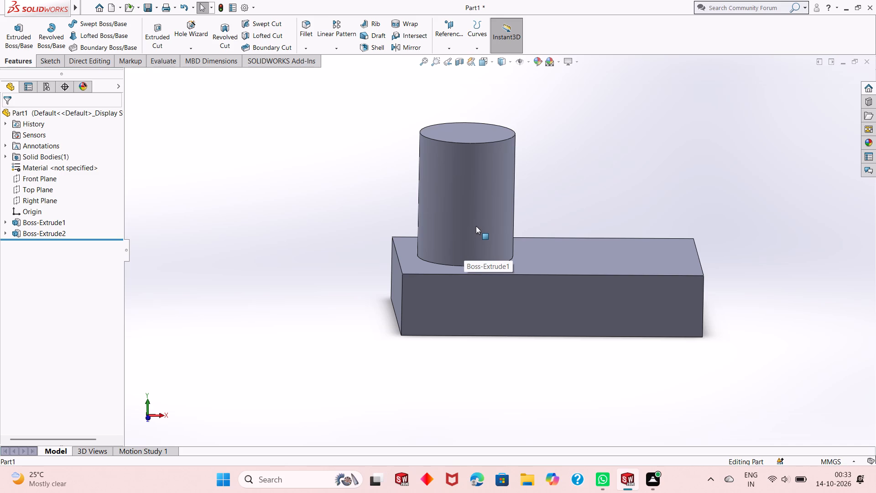
middle_click_drag(422, 212, 435, 212)
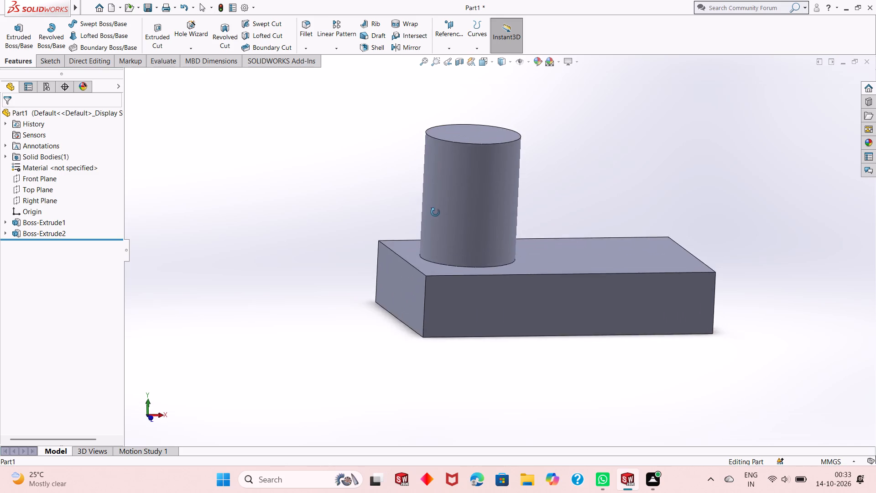
middle_click_drag(435, 212, 416, 233)
left_click(52, 236)
left_click(58, 210)
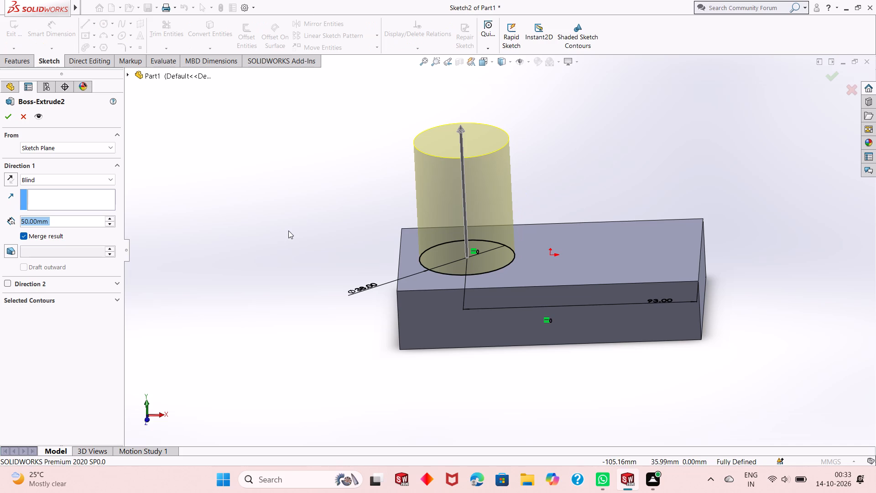
type("71")
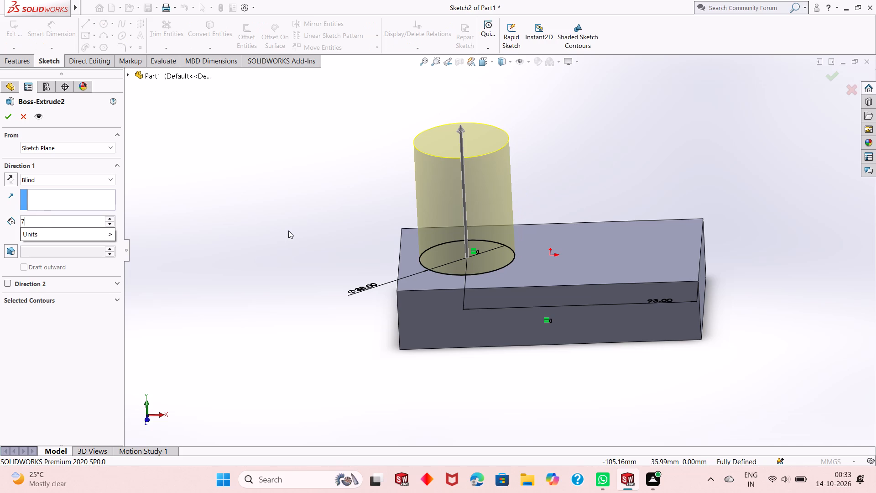
key("minus")
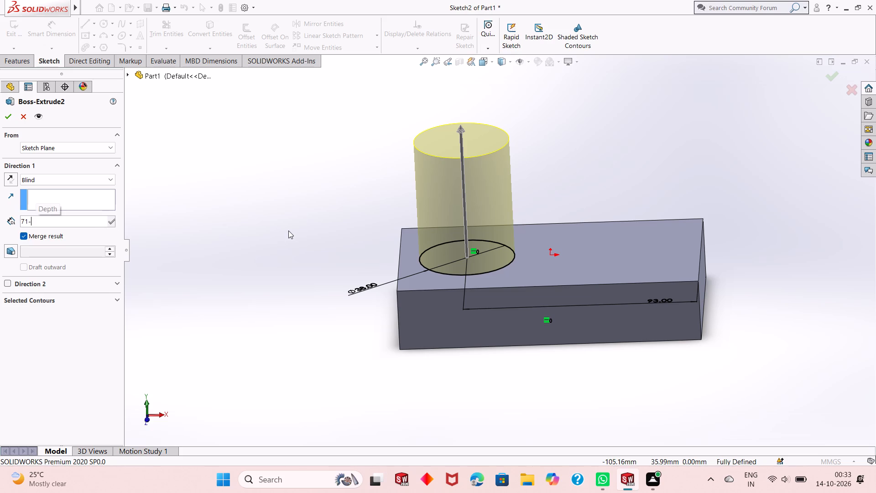
type("25")
key("Return")
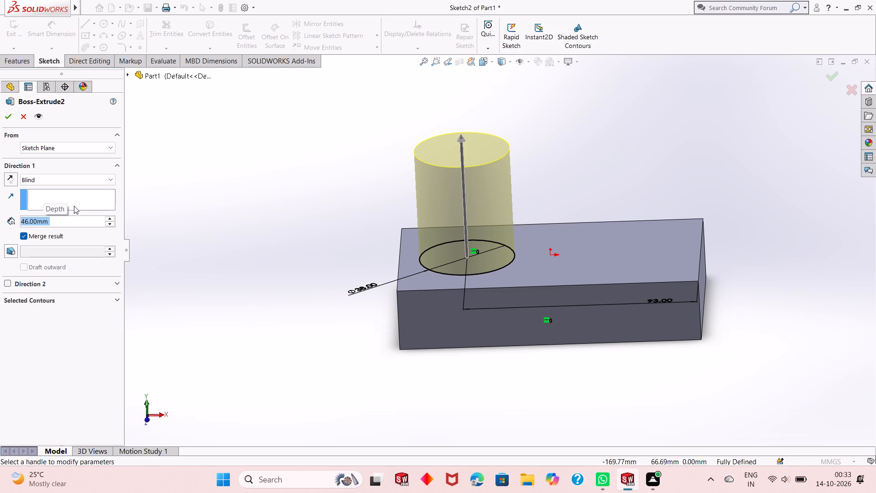
left_click(8, 123)
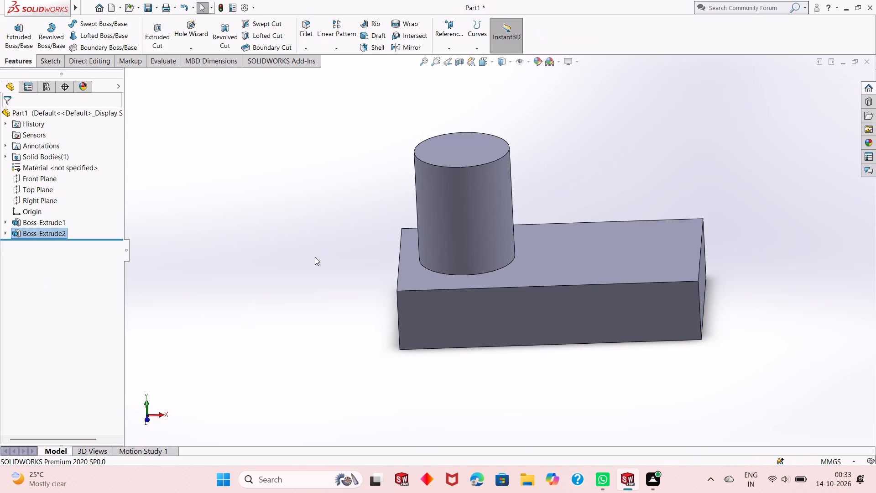
left_click(315, 257)
Start a new sketch on the cylindrical boss's top face and view it face-on.
middle_click_drag(370, 257, 394, 171)
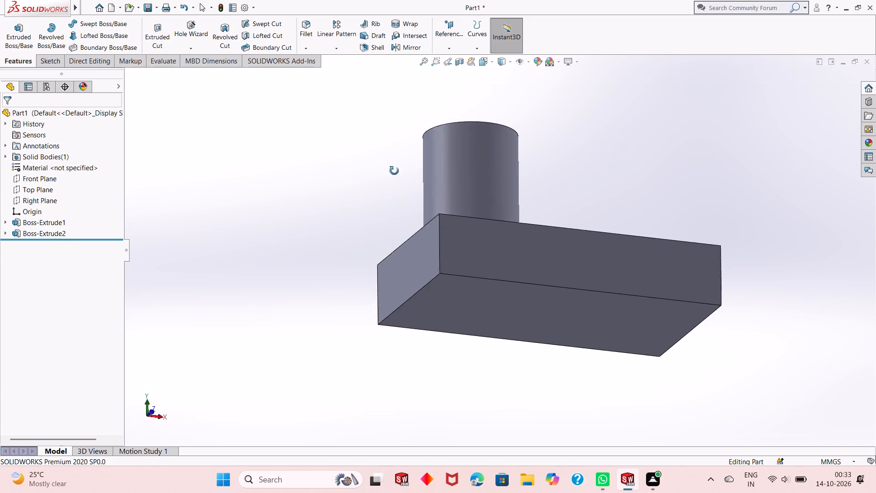
middle_click_drag(394, 171, 400, 374)
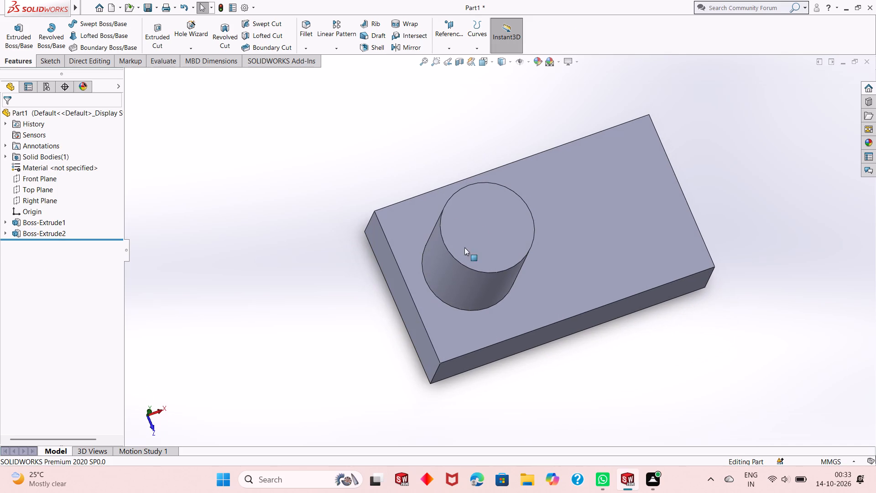
left_click(481, 210)
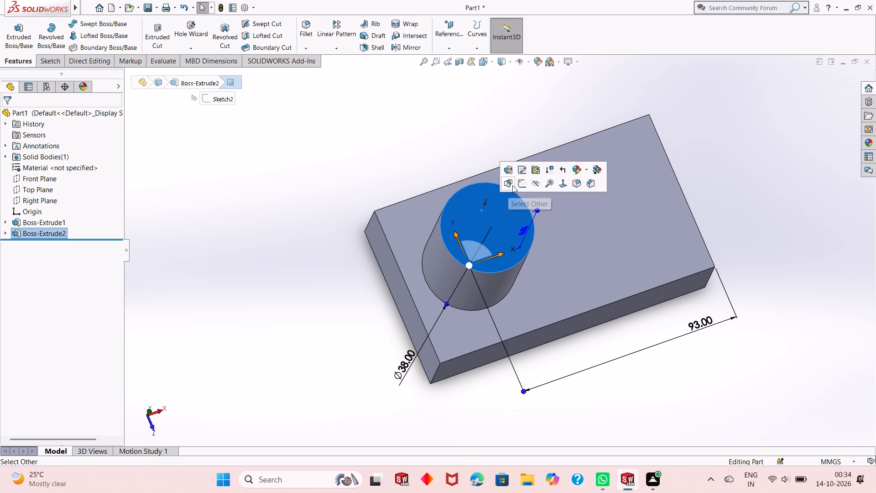
left_click(523, 185)
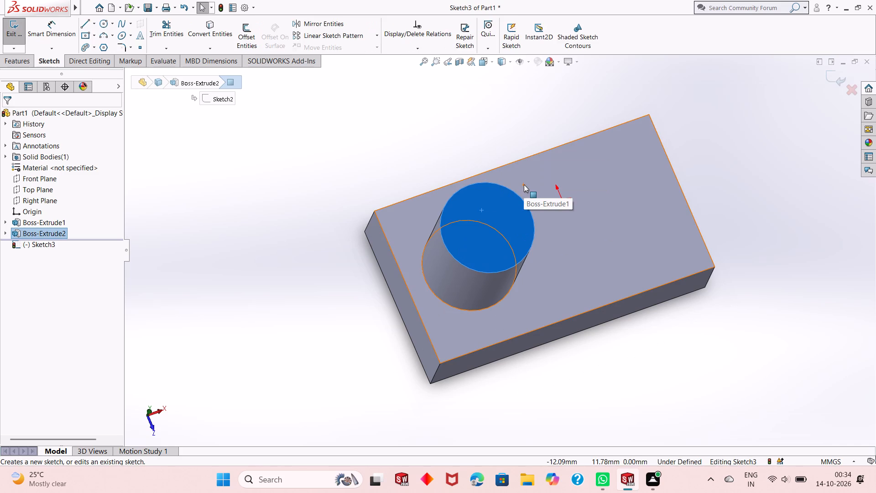
key("ctrl+8")
scroll(441, 274, "up", 2)
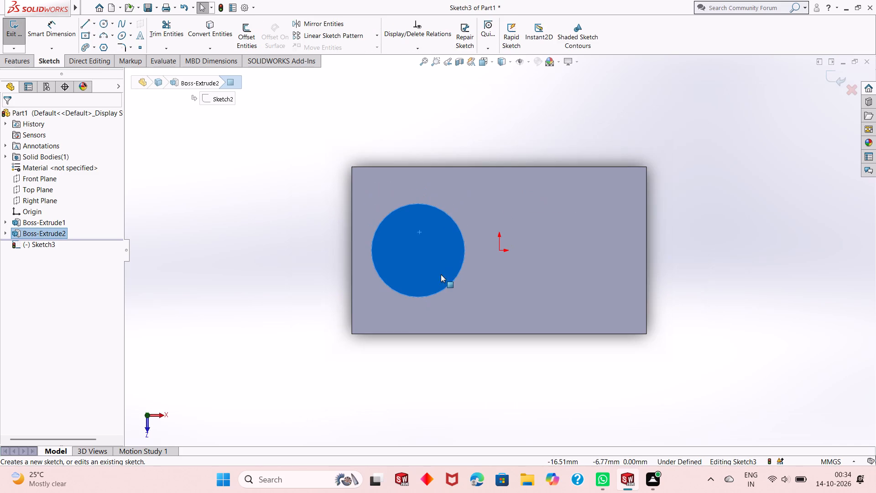
left_click(238, 248)
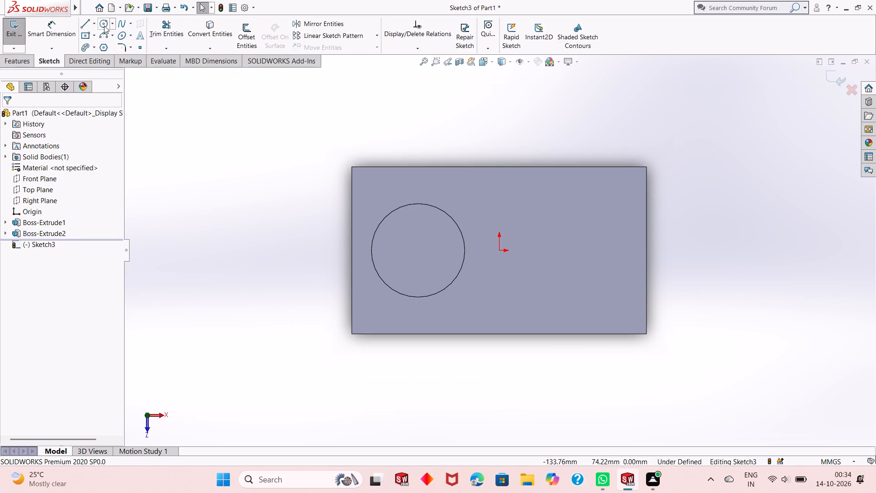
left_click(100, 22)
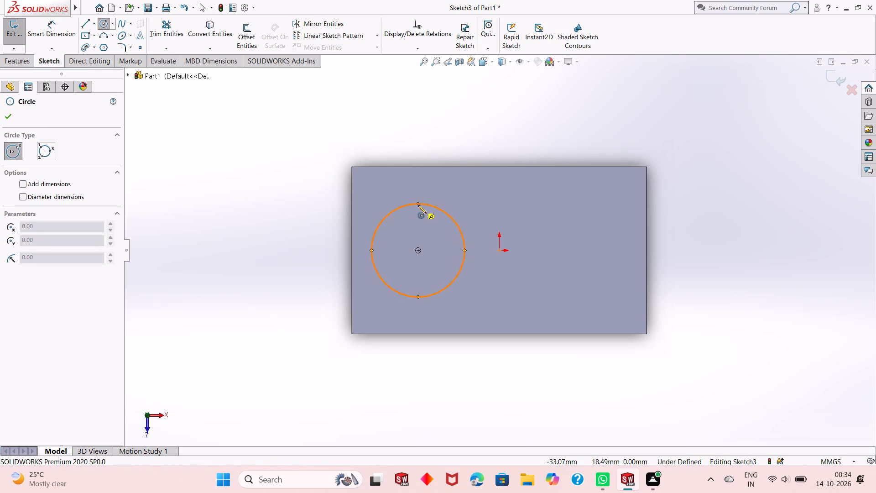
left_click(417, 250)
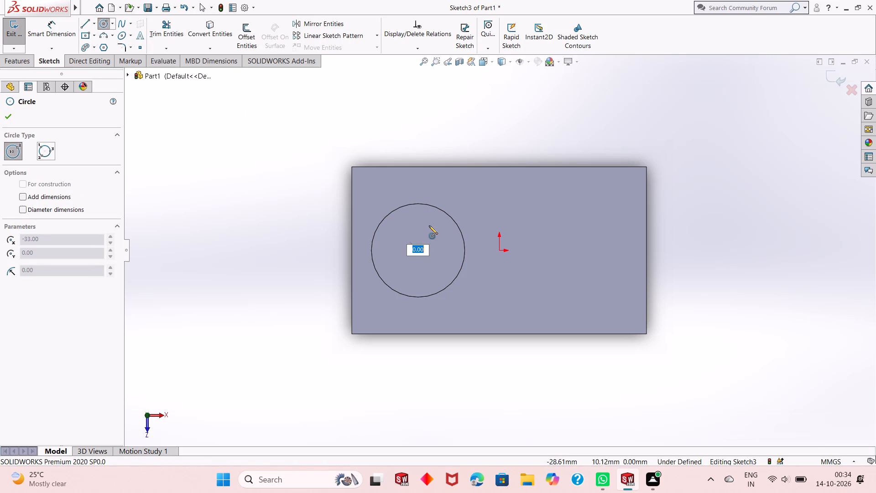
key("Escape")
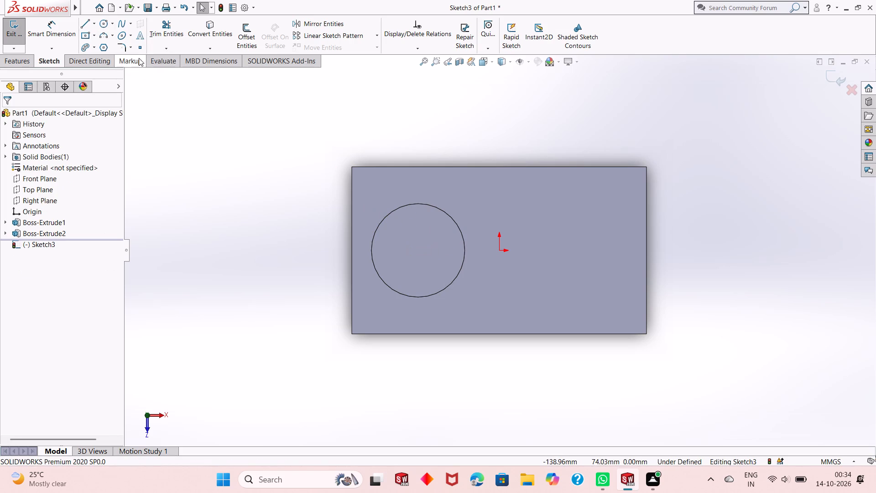
Sketch a circle about 25 mm in diameter on the boss's top face, centred on the boss's circular edge.
left_click(102, 24)
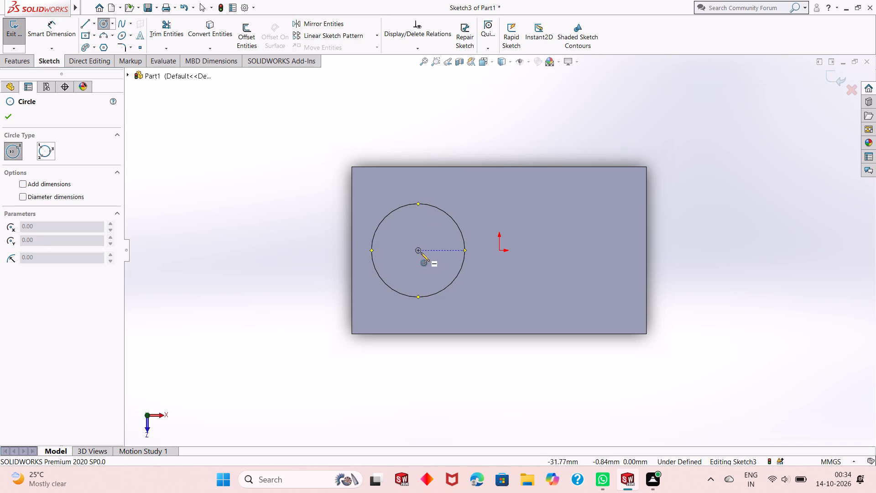
left_click(417, 250)
left_click(425, 220)
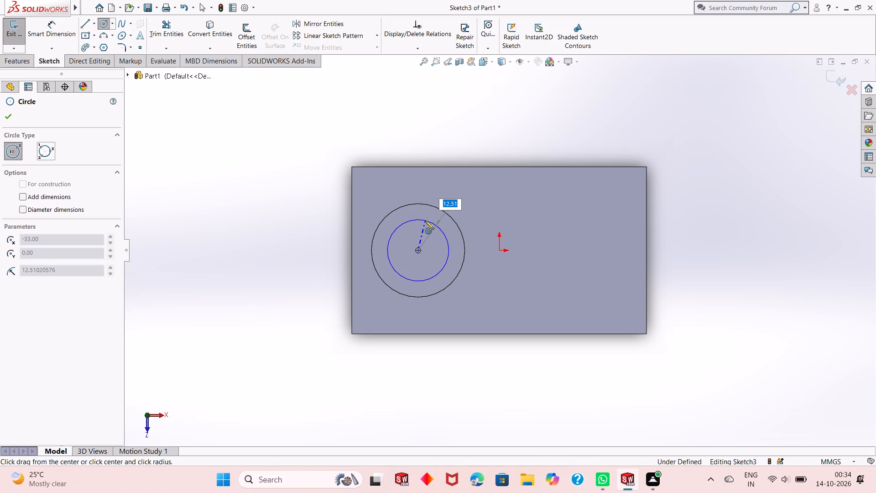
right_click(206, 178)
left_click(226, 184)
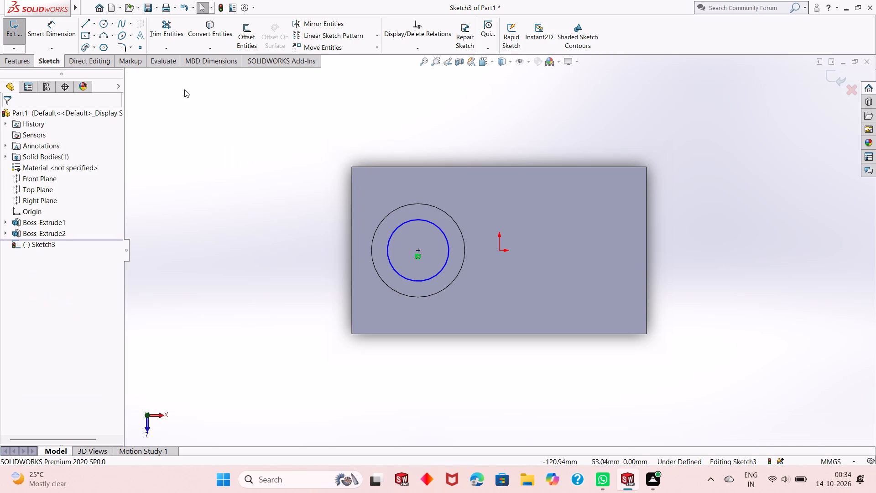
Dimension the new circle's diameter as 30 mm.
left_click(48, 37)
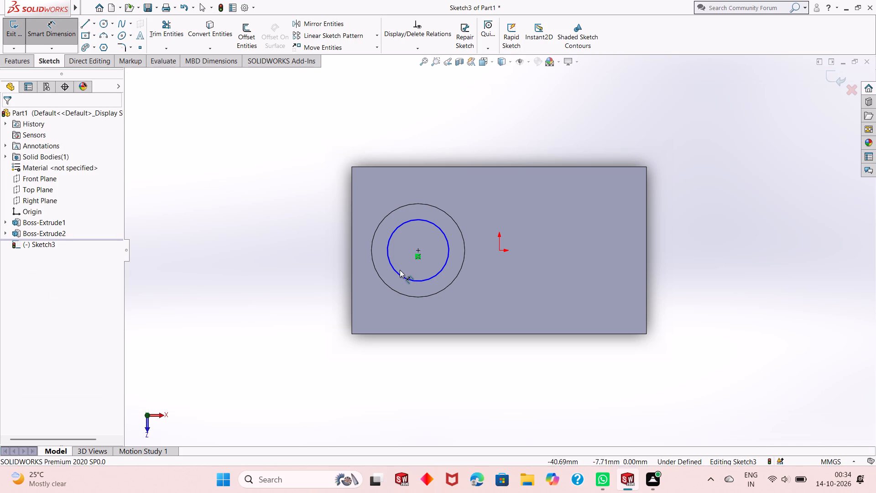
left_click(400, 270)
left_click(400, 272)
left_click(400, 277)
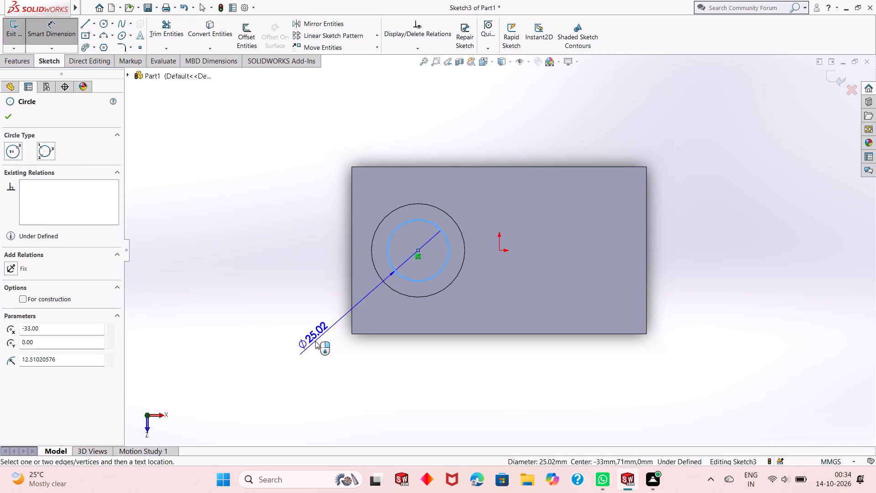
left_click(315, 341)
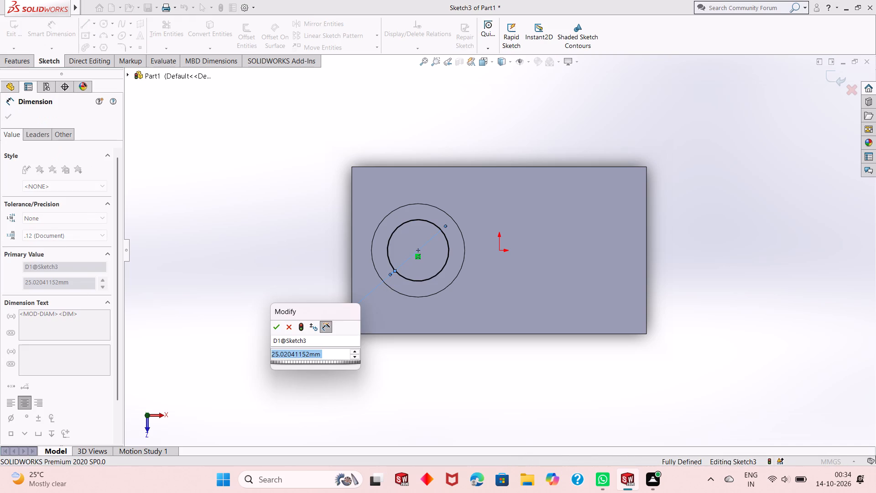
type("30")
key("Return")
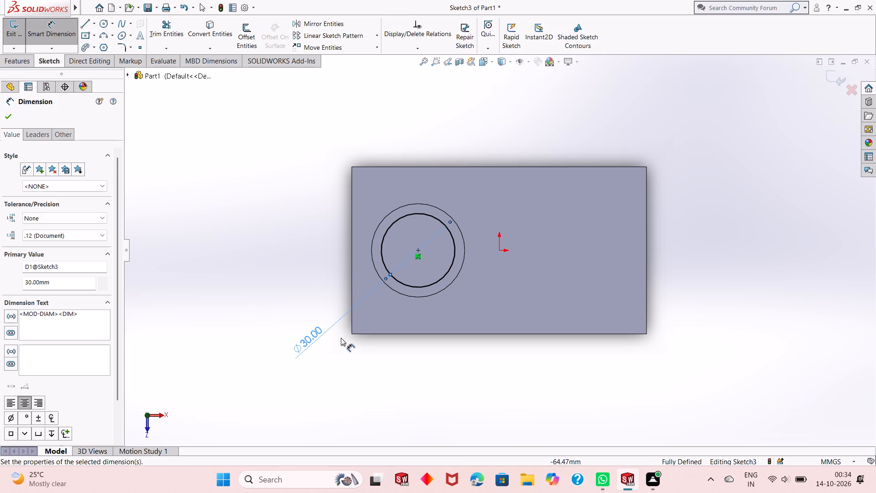
left_click(11, 120)
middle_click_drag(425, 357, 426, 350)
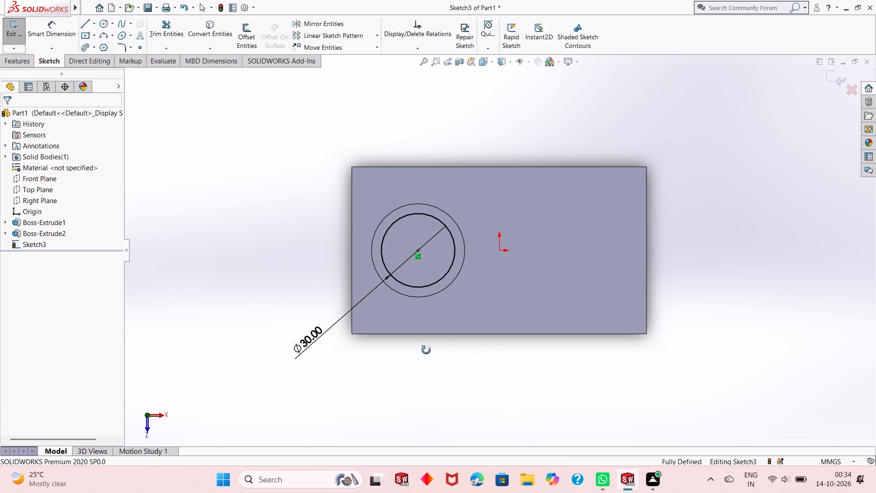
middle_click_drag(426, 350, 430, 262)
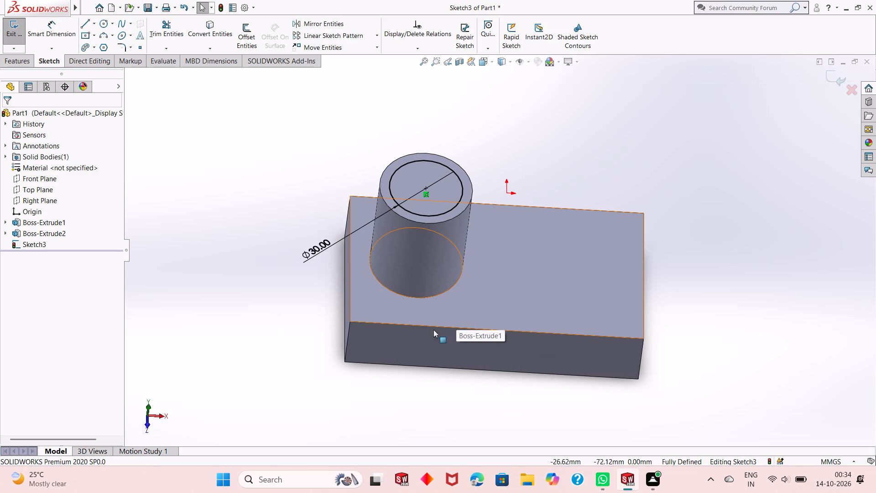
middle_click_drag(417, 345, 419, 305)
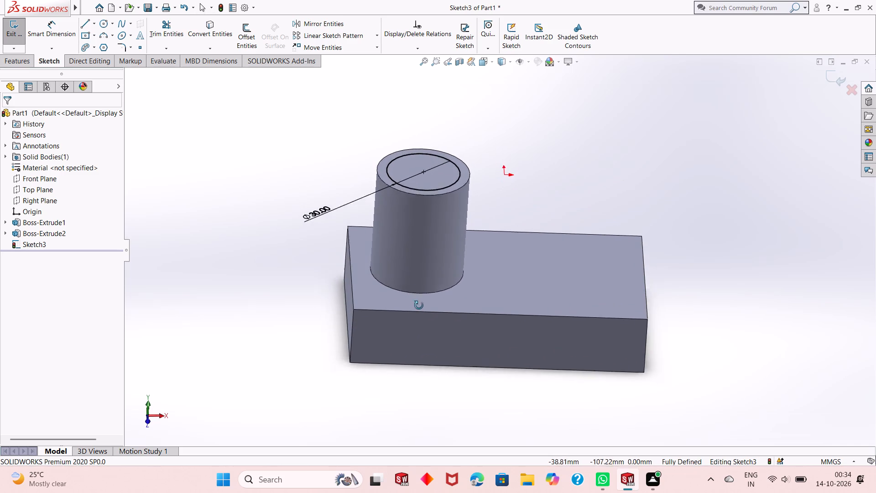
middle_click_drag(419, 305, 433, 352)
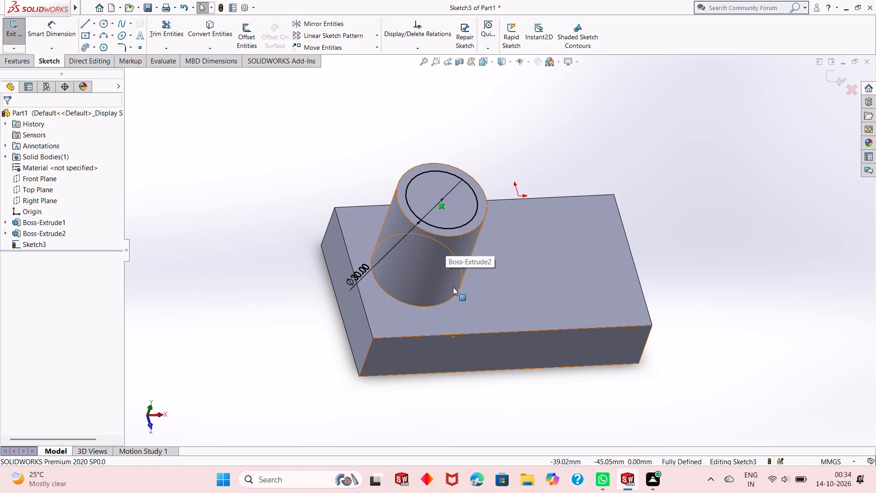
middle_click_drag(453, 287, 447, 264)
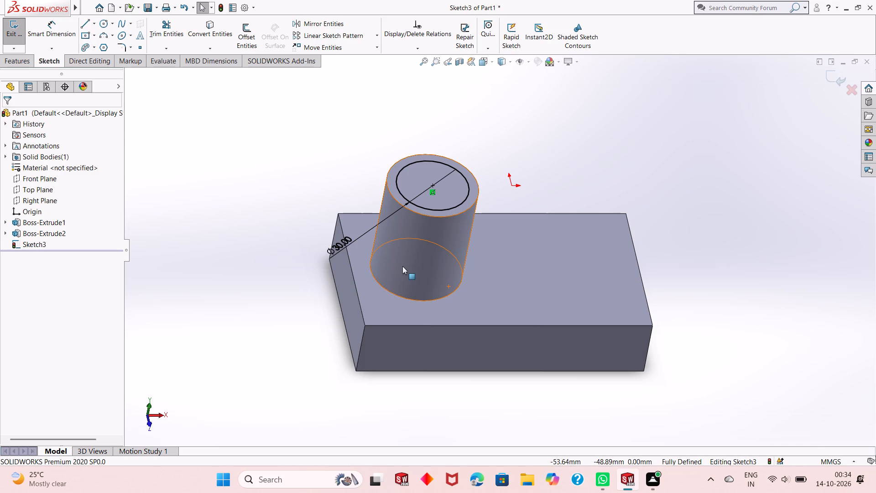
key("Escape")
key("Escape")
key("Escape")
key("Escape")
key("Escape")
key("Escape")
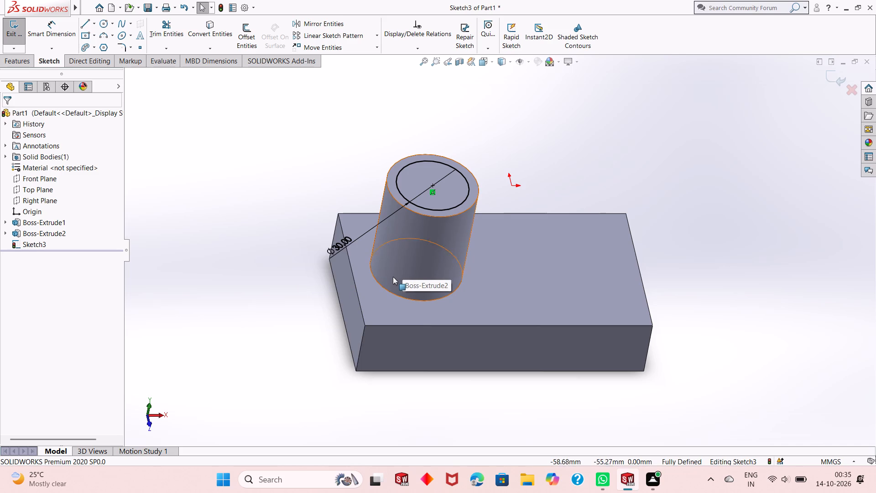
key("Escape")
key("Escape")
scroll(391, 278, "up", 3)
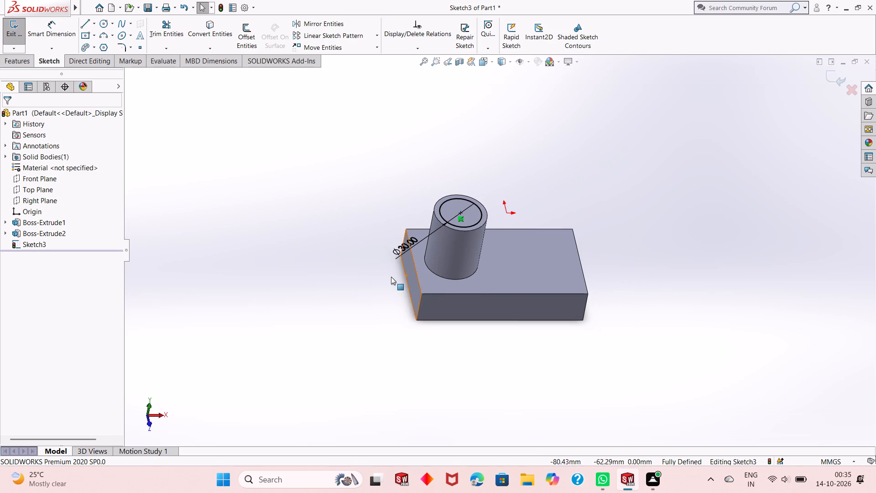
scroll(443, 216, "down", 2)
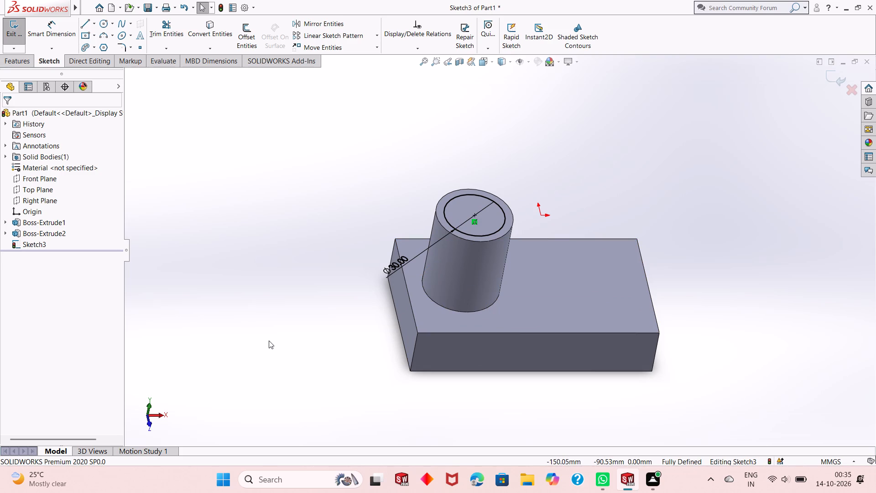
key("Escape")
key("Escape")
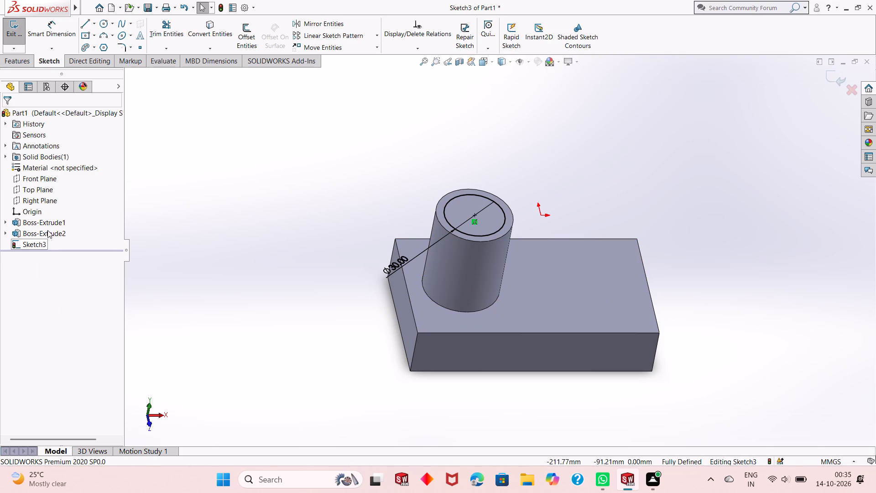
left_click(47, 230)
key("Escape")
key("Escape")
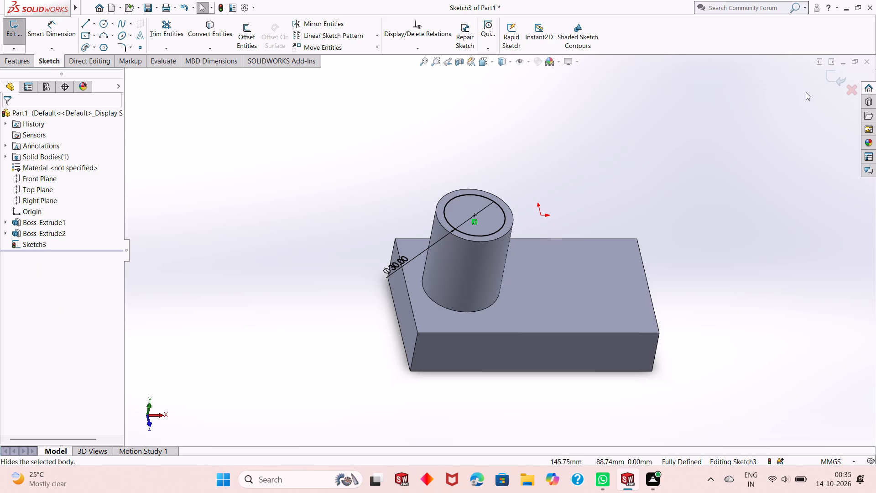
Exit the circle sketch and review the cylindrical boss's extrusion settings without changing them.
left_click(834, 81)
left_click(47, 232)
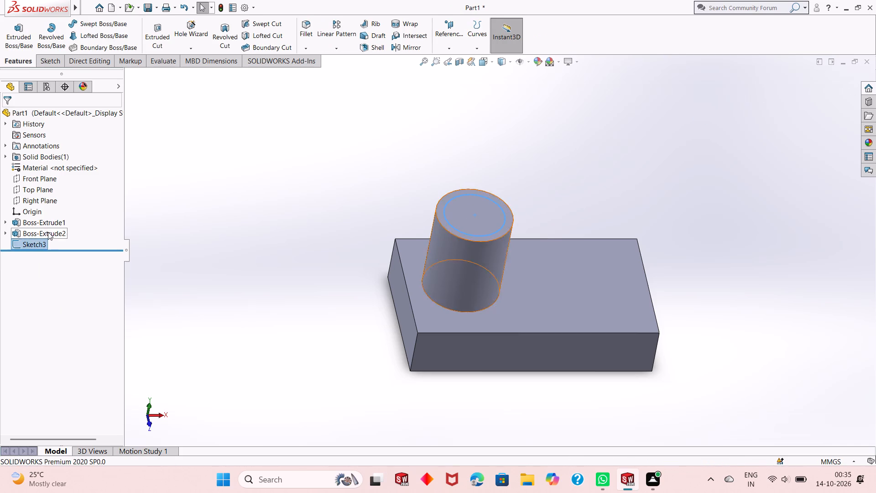
left_click(57, 204)
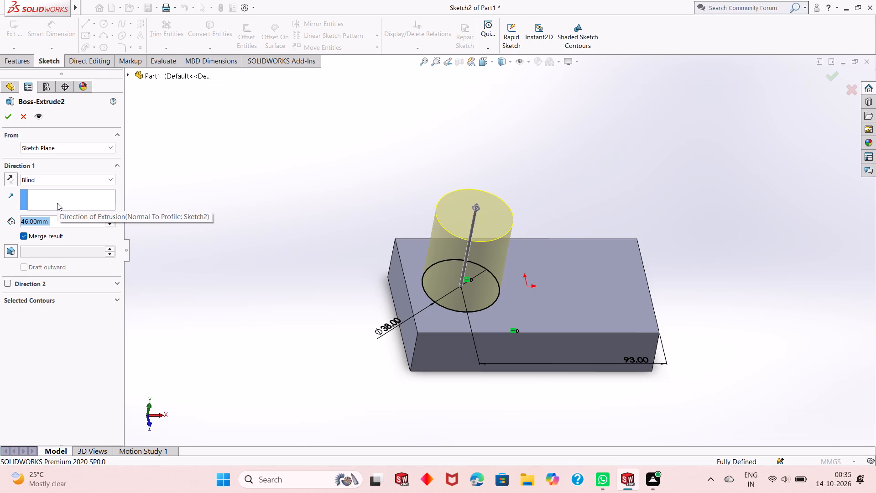
key("Escape")
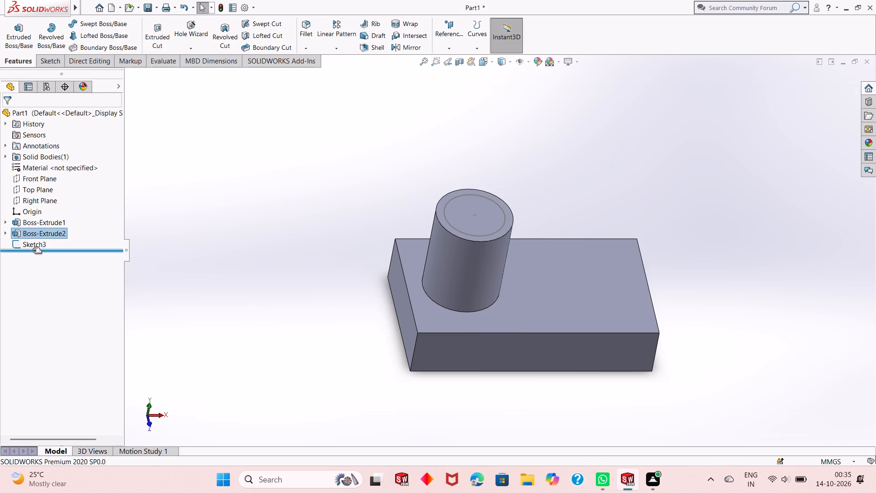
key("Escape")
Reopen the 30 mm circle sketch and cut-extrude it 33 mm blind down into the cylindrical boss.
left_click(31, 248)
left_click(35, 242)
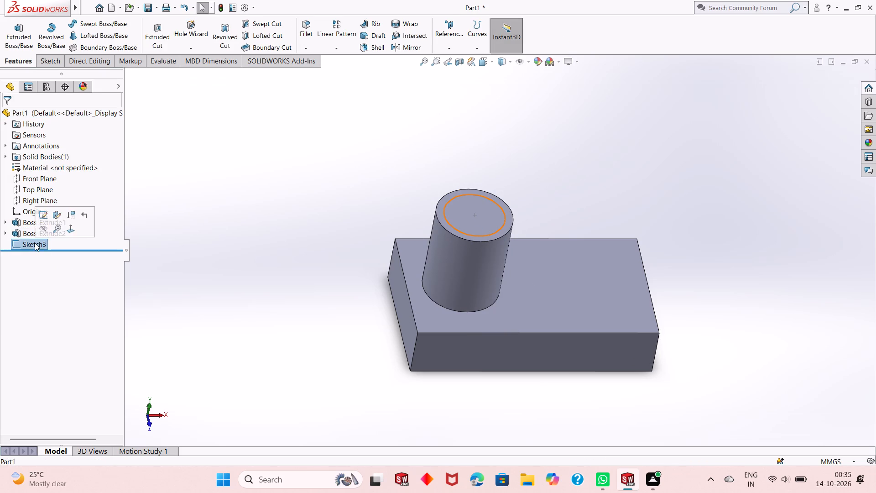
left_click(42, 218)
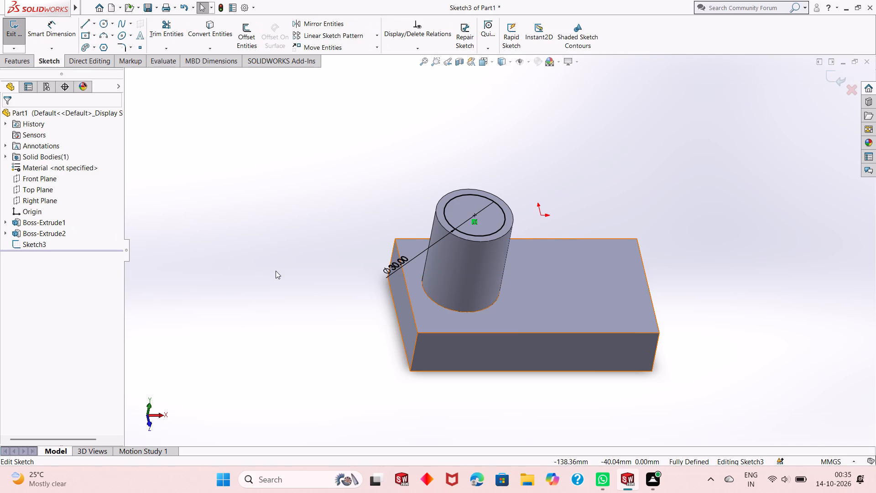
left_click(29, 66)
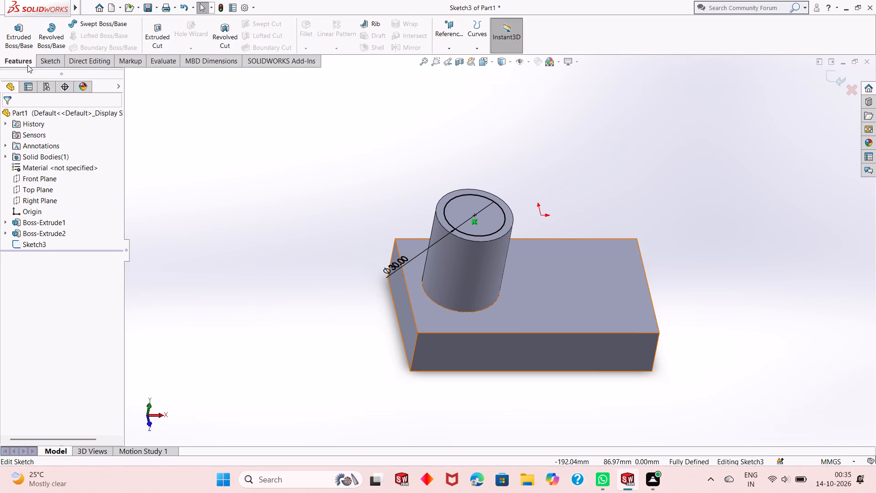
left_click(151, 40)
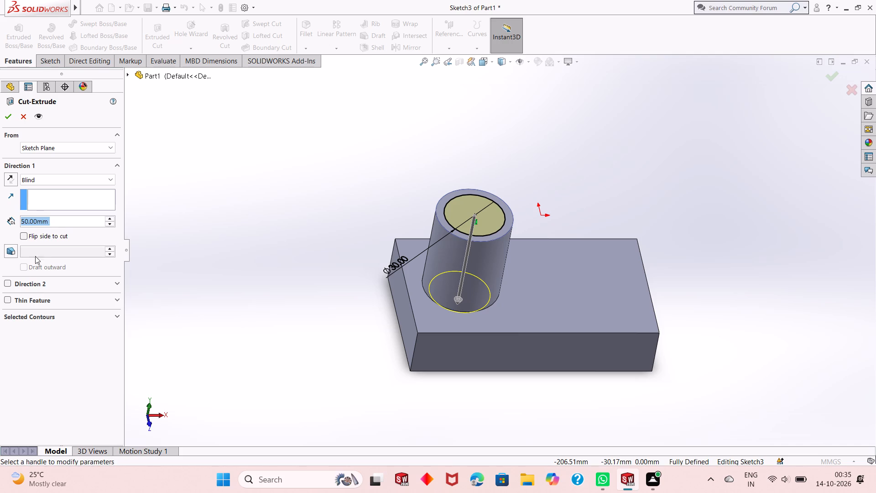
middle_click_drag(506, 305, 501, 292)
middle_click_drag(501, 292, 497, 246)
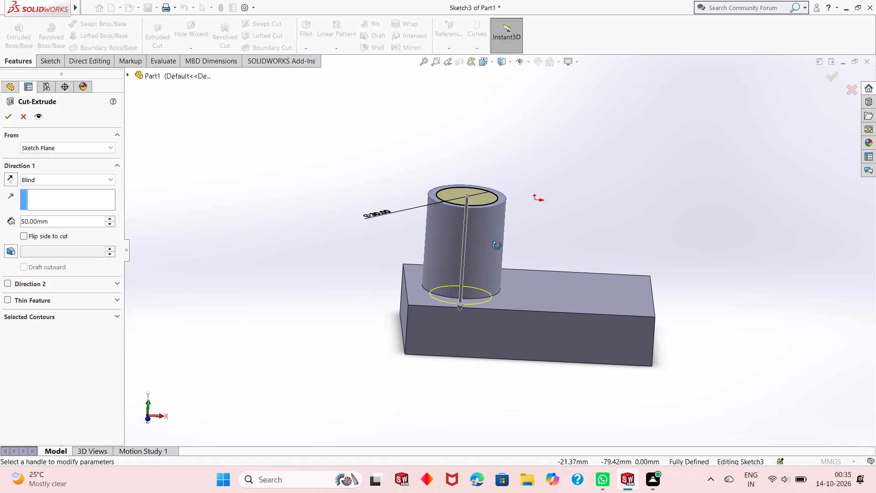
middle_click_drag(497, 246, 489, 251)
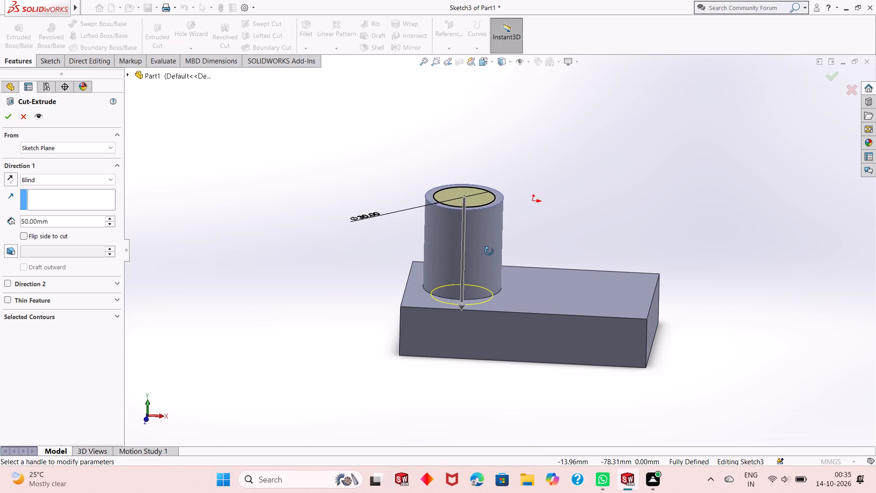
middle_click_drag(489, 251, 489, 279)
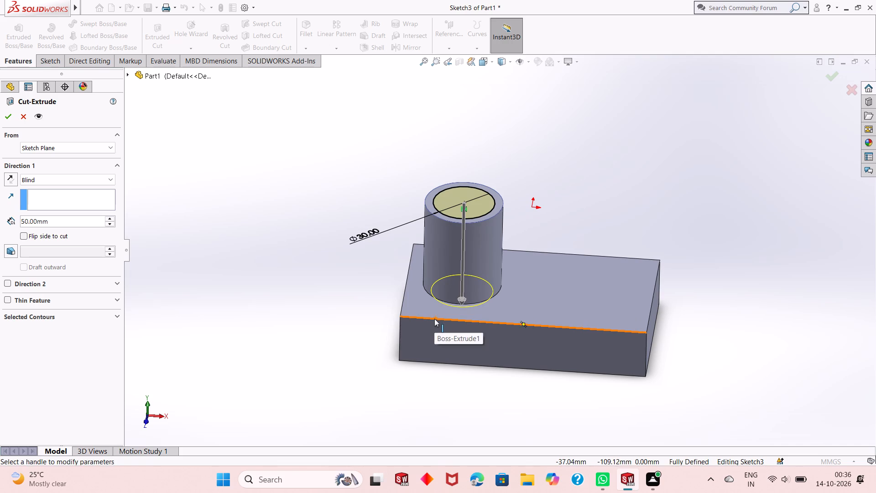
middle_click_drag(433, 323, 433, 216)
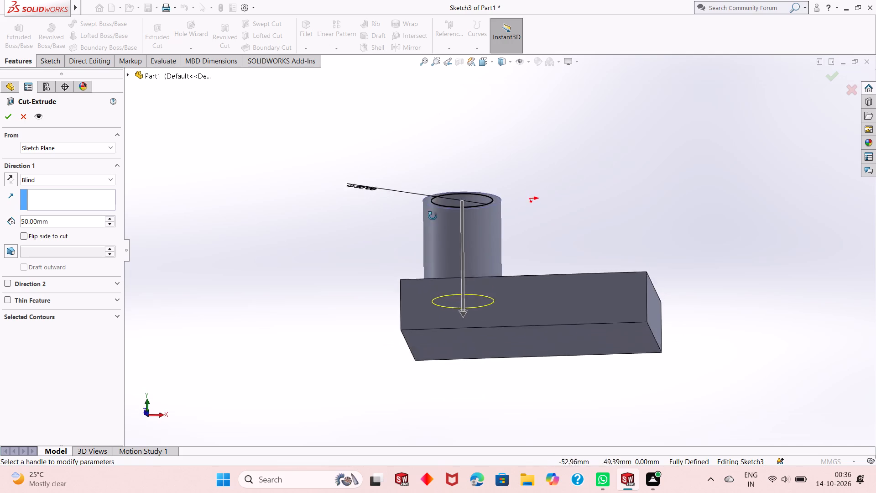
middle_click_drag(433, 216, 438, 288)
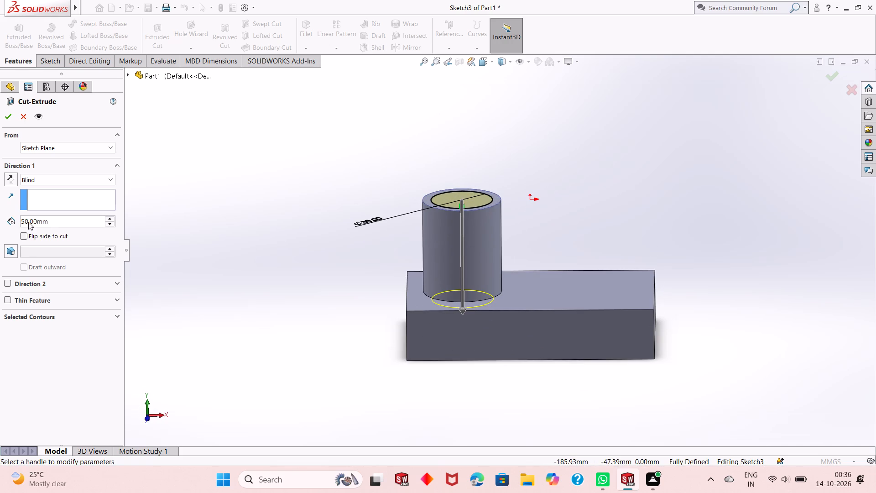
double_click(45, 220)
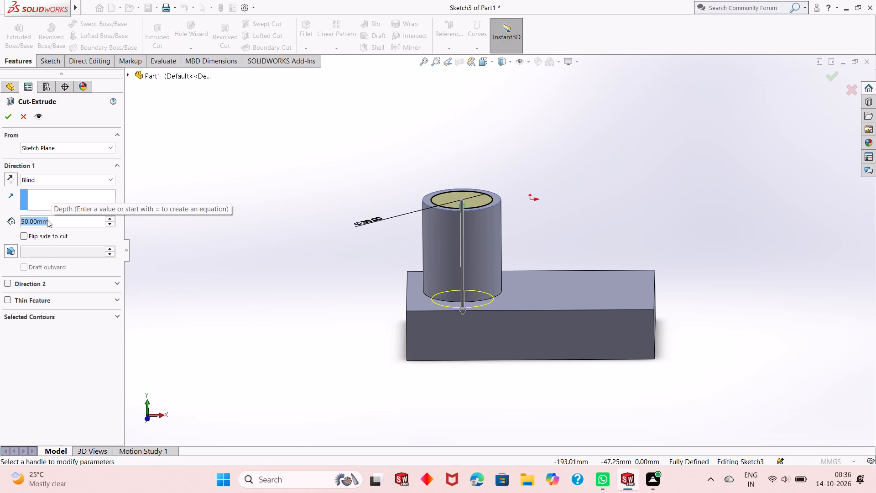
type("33")
key("Return")
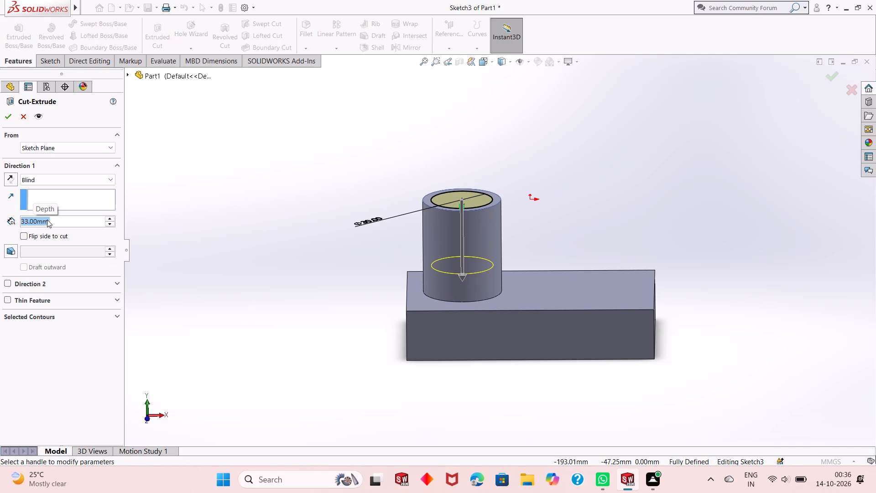
left_click(4, 115)
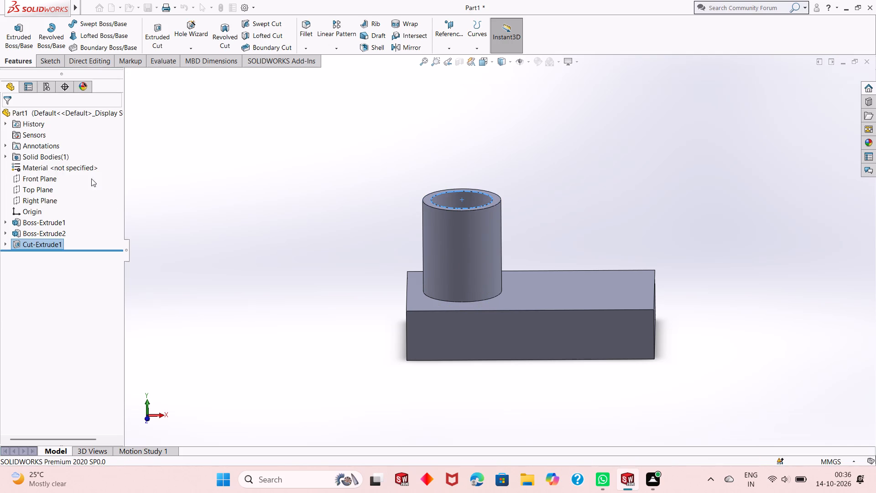
left_click(279, 223)
Start a new sketch on the floor of the 30 mm bore and view it face-on.
middle_click_drag(324, 220, 311, 315)
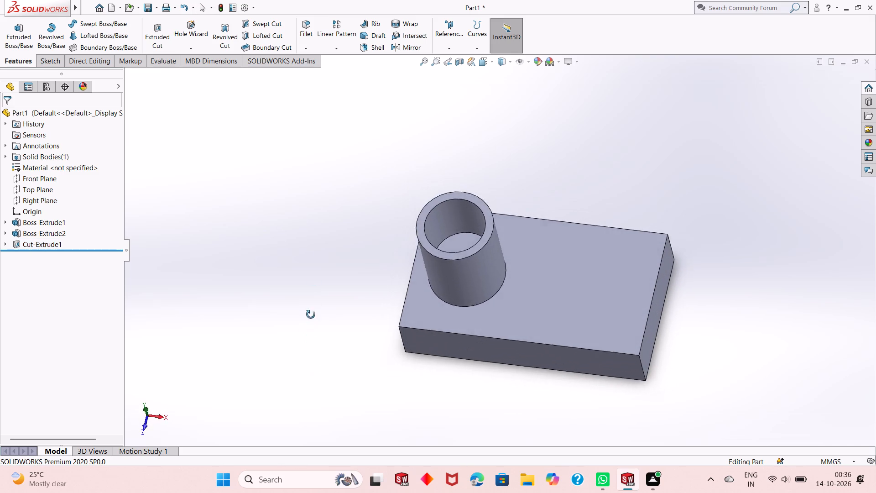
middle_click_drag(311, 315, 318, 399)
left_click(454, 265)
left_click(494, 237)
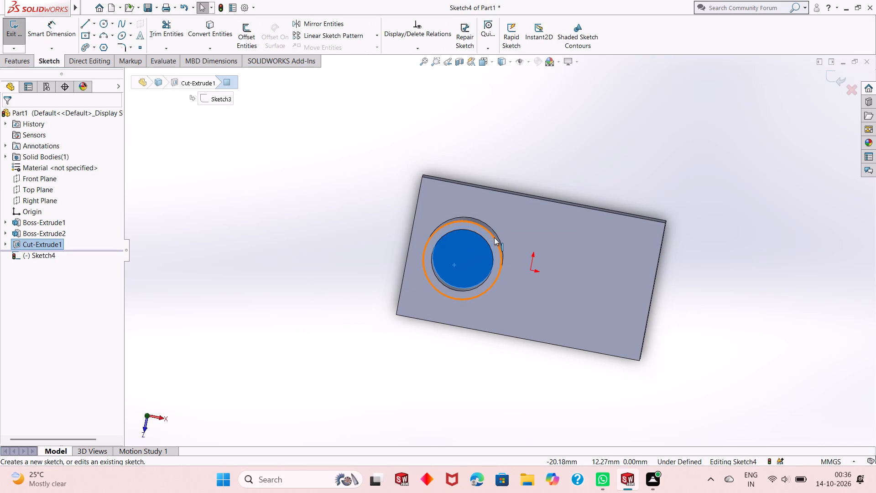
key("ctrl+8")
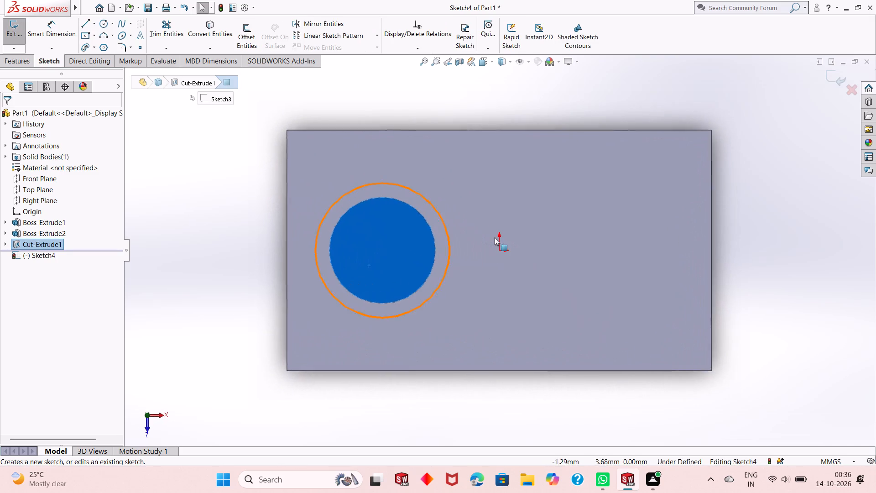
scroll(361, 320, "up", 1)
left_click(276, 226)
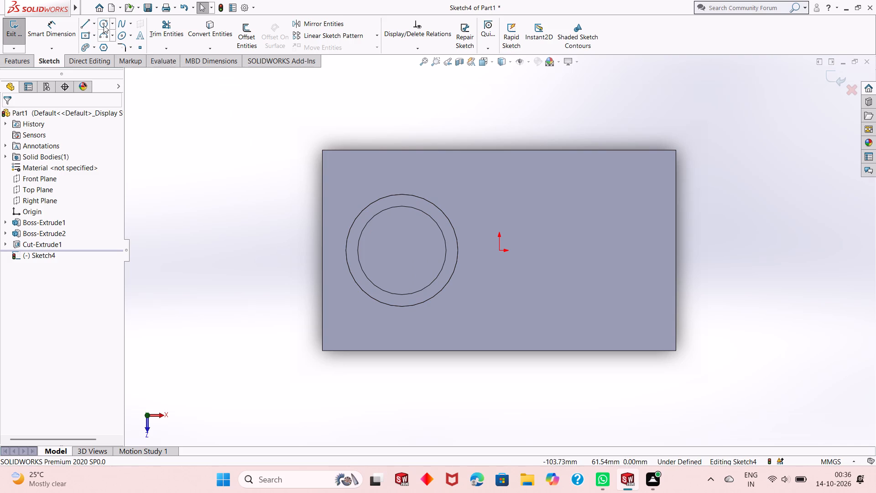
Sketch a circle about 19 mm in diameter on the bore floor, centred on the bore.
left_click(103, 25)
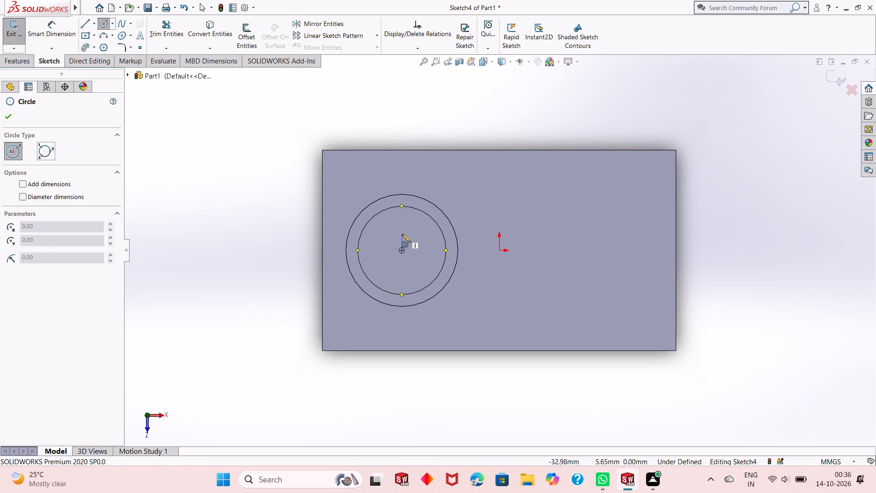
left_click(401, 251)
left_click(410, 223)
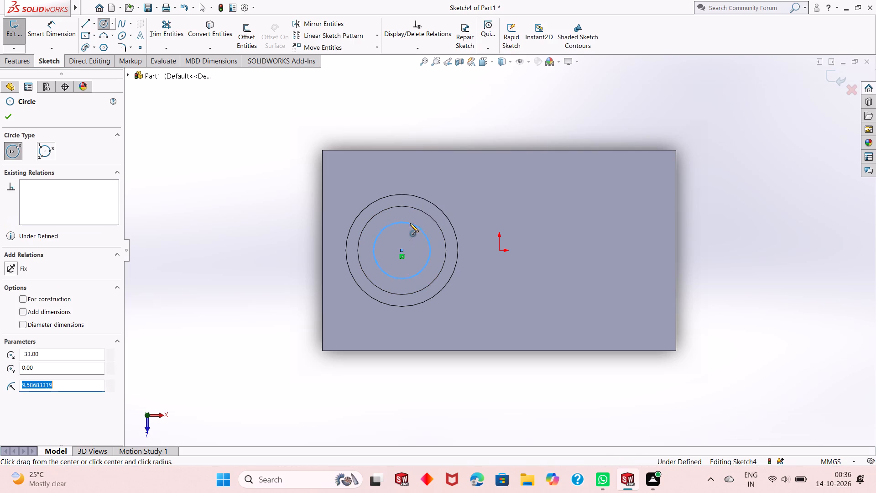
right_click(249, 186)
left_click(253, 193)
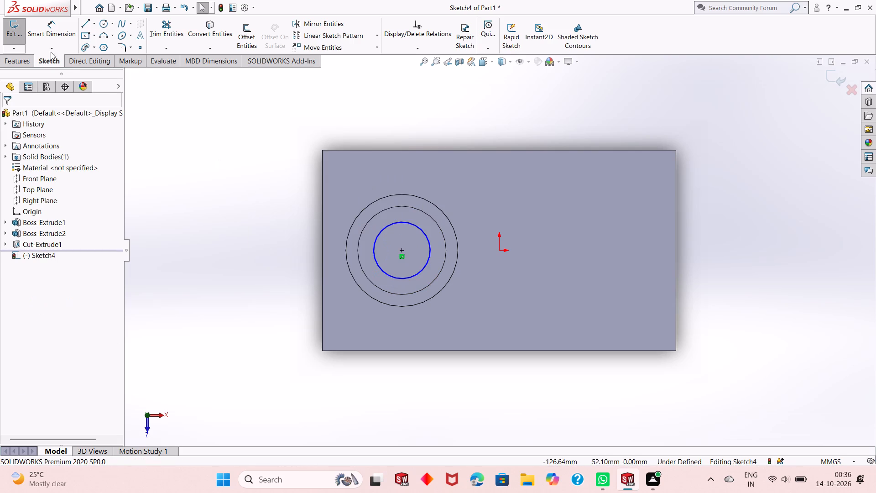
Dimension the new circle's diameter as 16 mm.
left_click(45, 33)
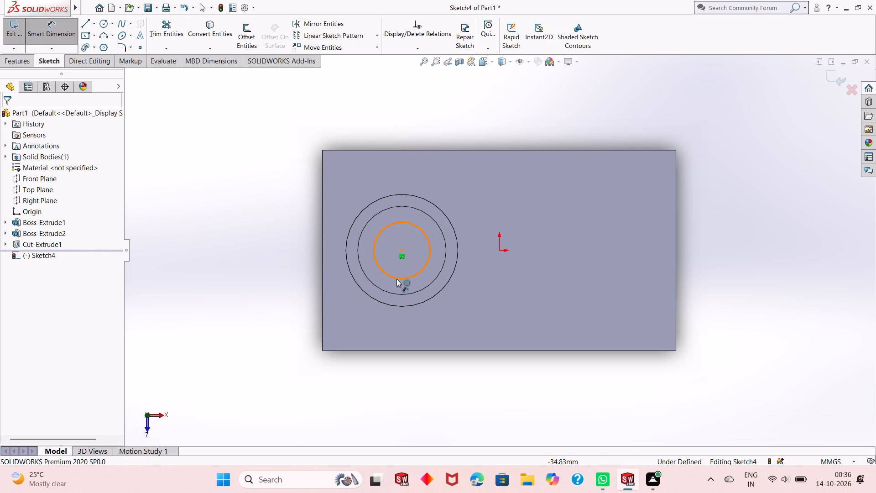
left_click(396, 279)
left_click(276, 347)
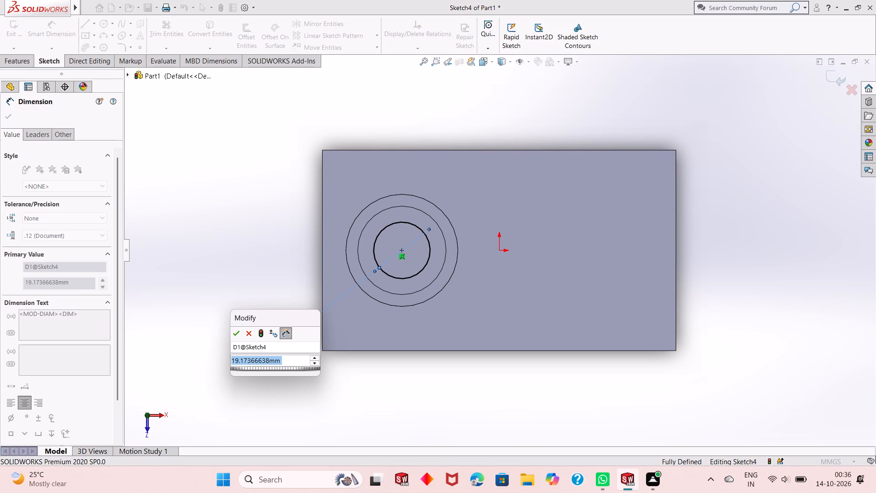
type("16")
key("Return")
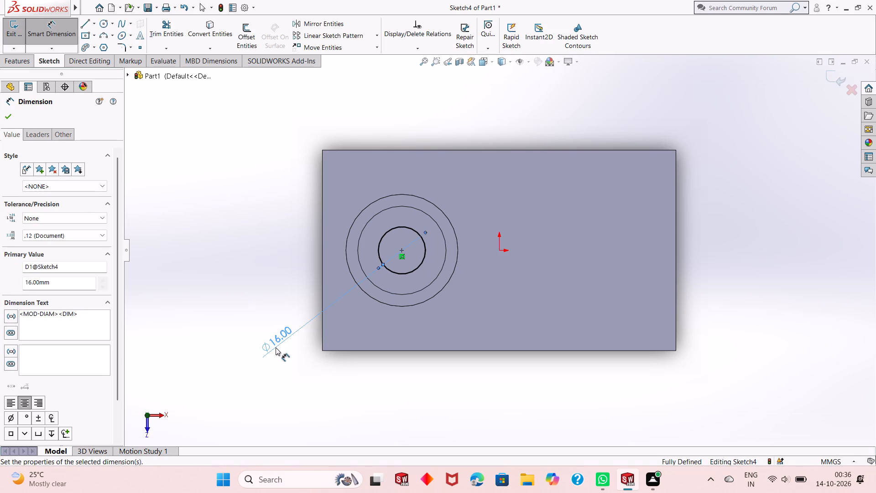
right_click(232, 230)
left_click(241, 255)
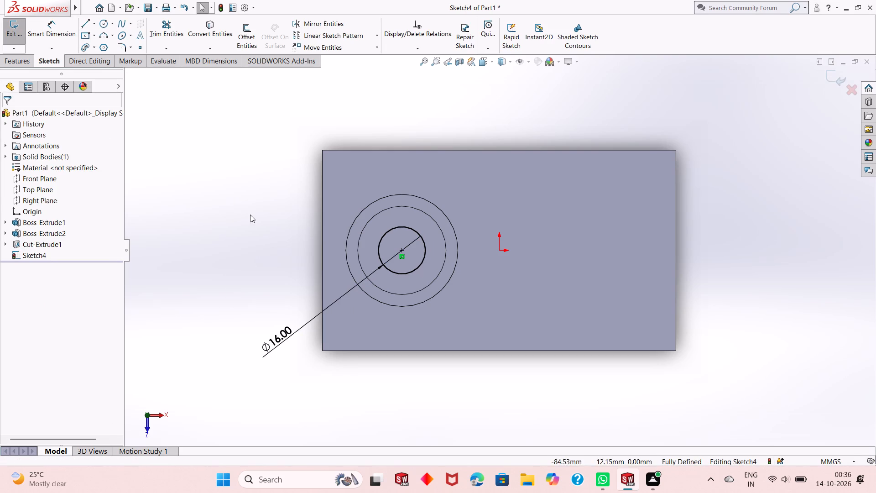
Start a blind cut-extrude from the 16 mm circle sketch on the bore floor.
left_click(21, 62)
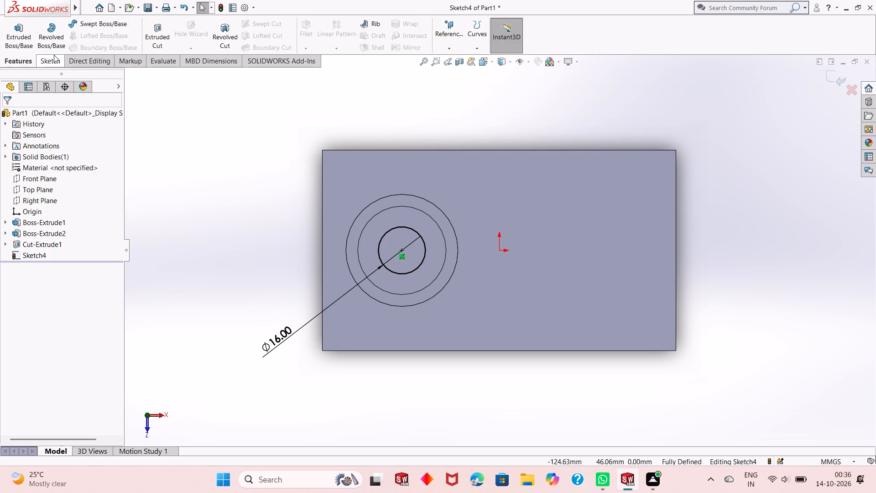
left_click(155, 43)
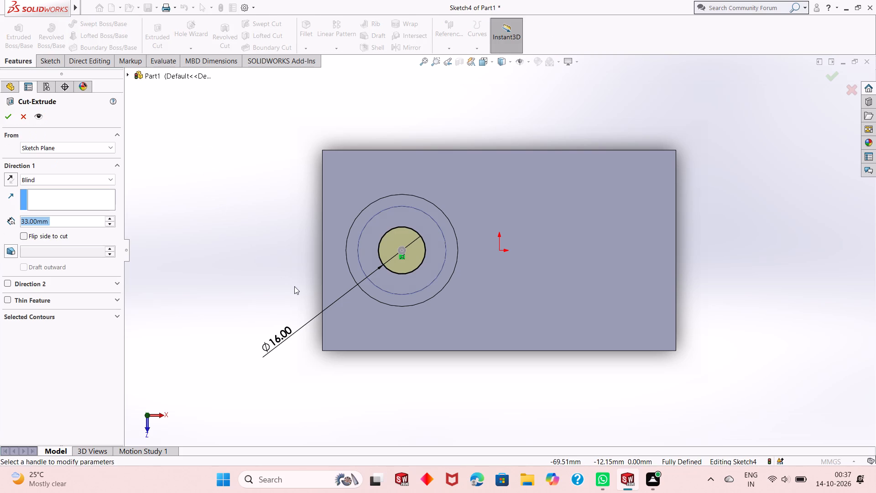
middle_click_drag(386, 349, 387, 325)
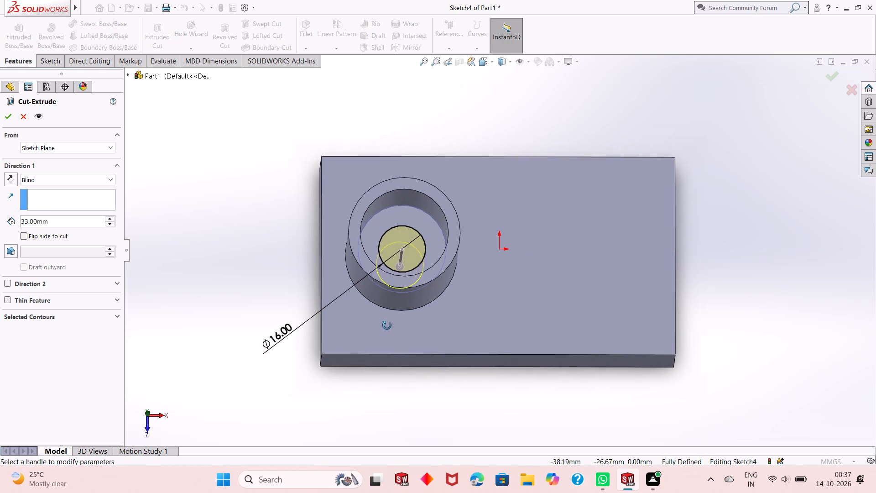
middle_click_drag(387, 325, 384, 275)
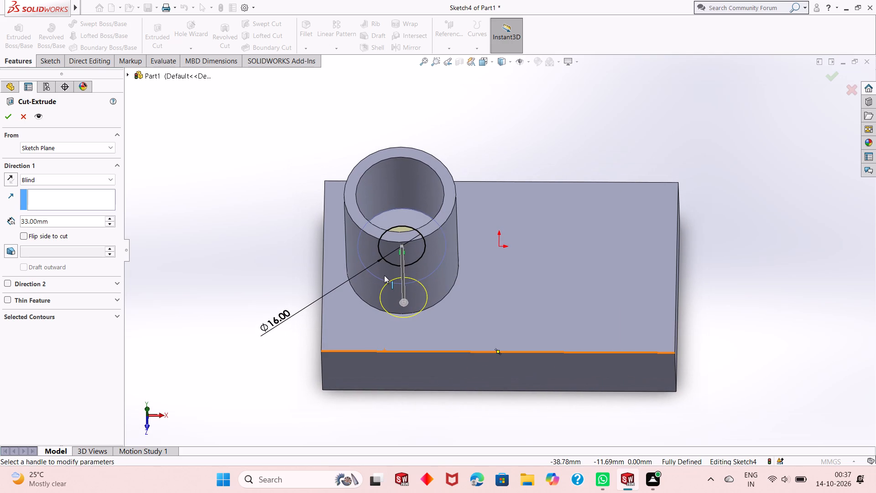
middle_click_drag(384, 275, 380, 300)
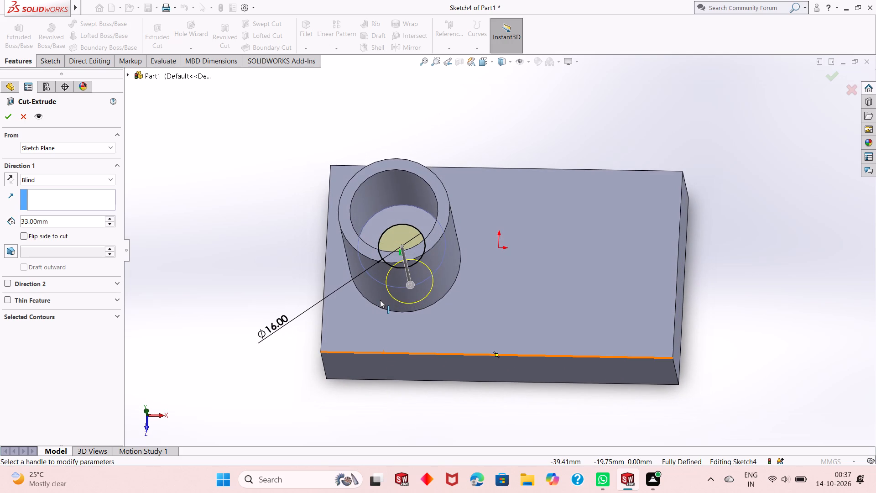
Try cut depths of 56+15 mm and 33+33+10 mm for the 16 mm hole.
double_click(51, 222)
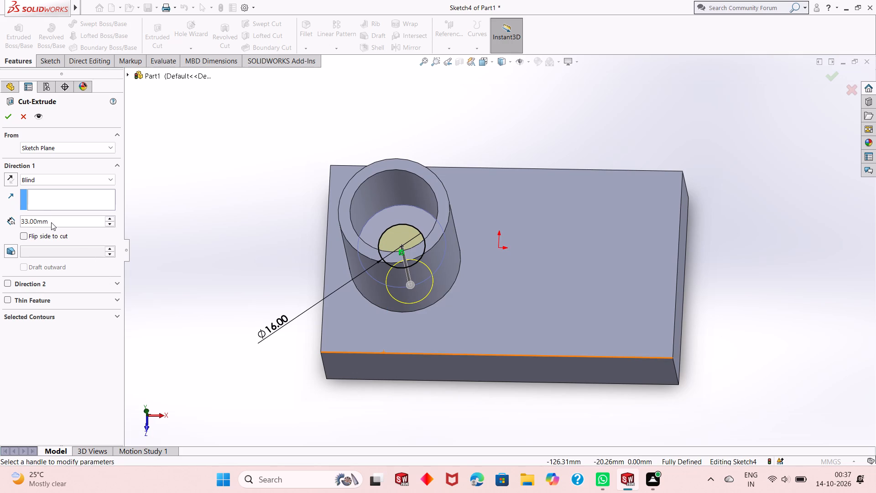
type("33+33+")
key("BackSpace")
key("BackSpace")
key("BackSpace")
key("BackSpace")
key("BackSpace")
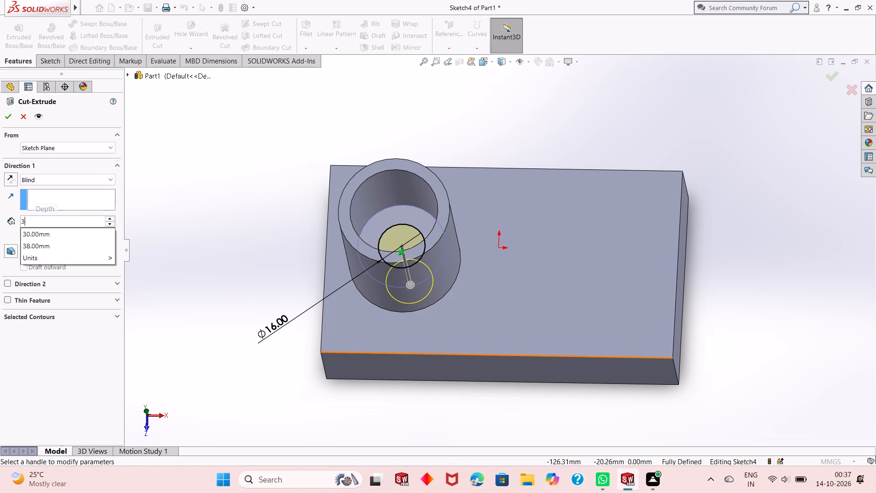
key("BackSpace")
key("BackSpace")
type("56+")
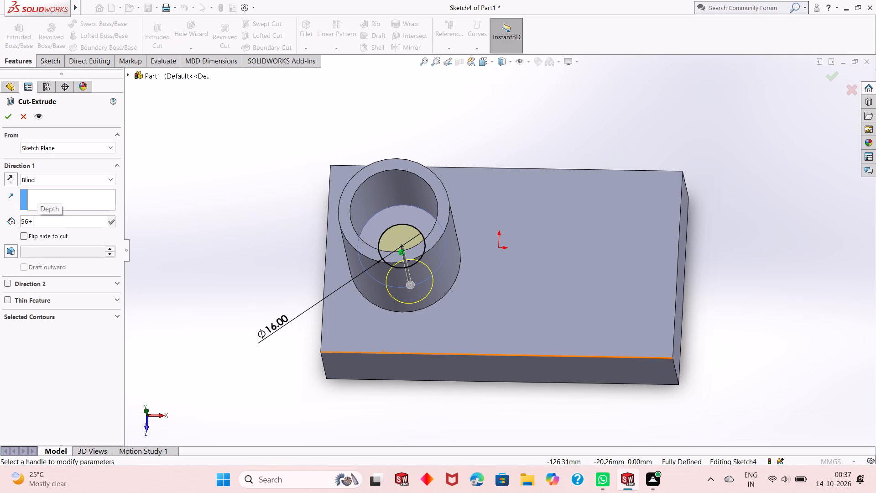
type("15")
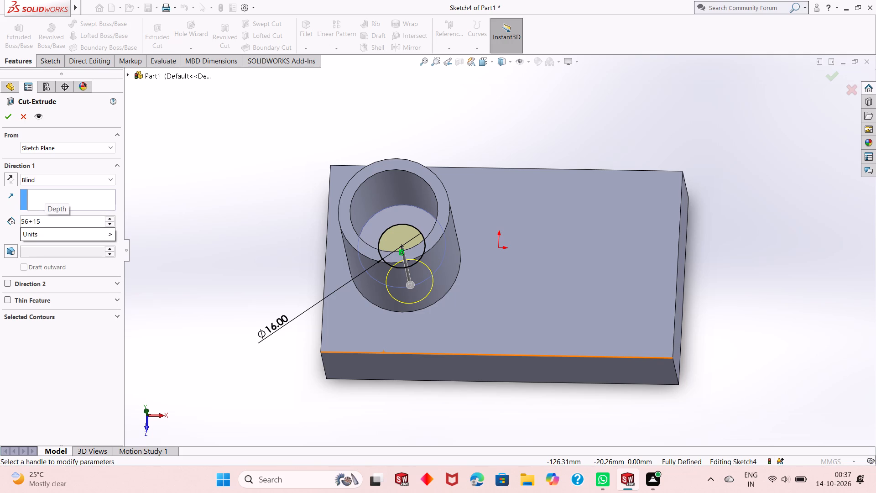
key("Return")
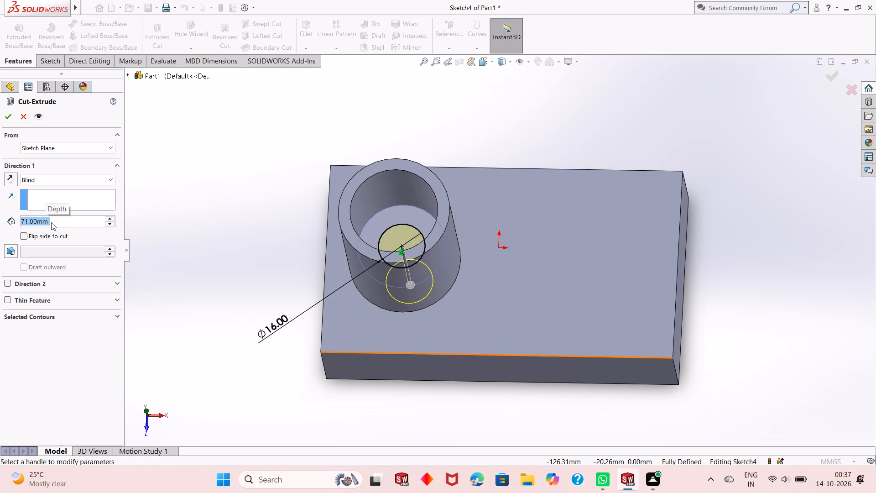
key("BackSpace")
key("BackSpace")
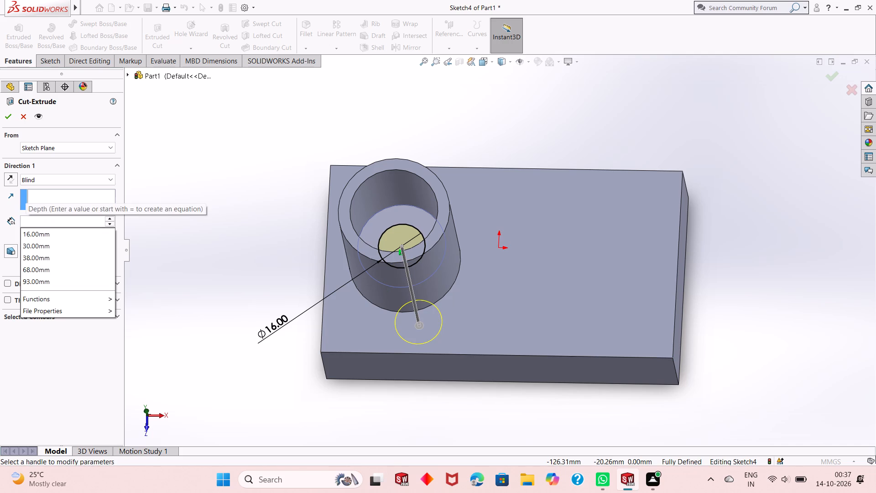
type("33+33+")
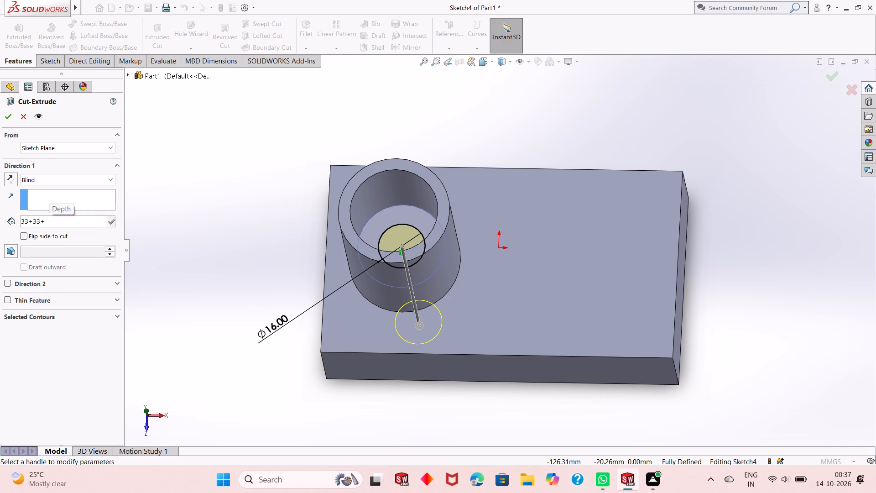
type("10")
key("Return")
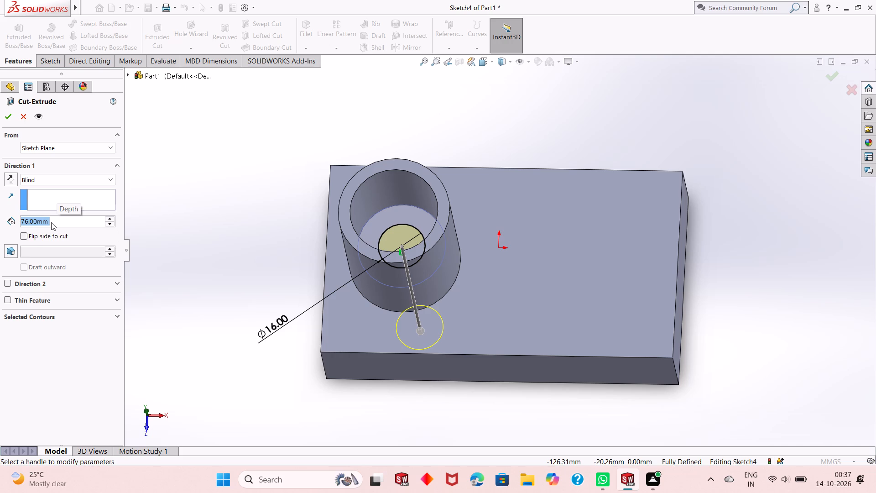
Set the cut depth to 5 mm and complete the 16 mm hole.
key("5")
key("Return")
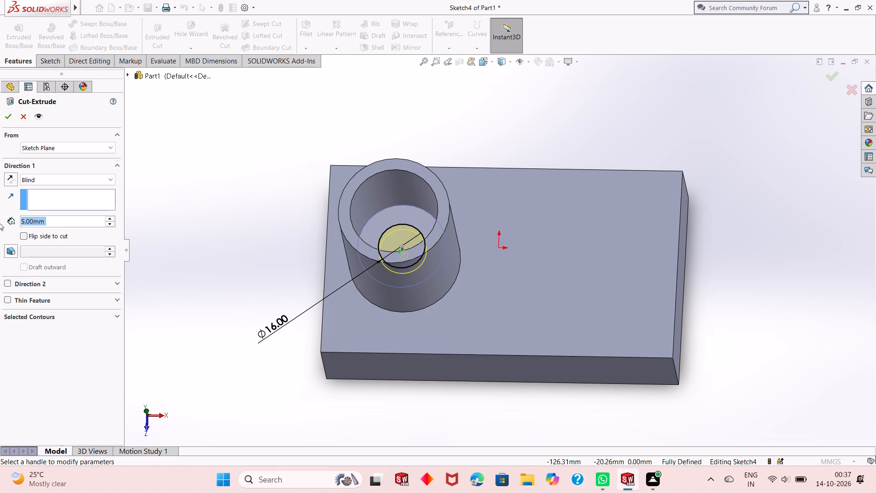
left_click(4, 118)
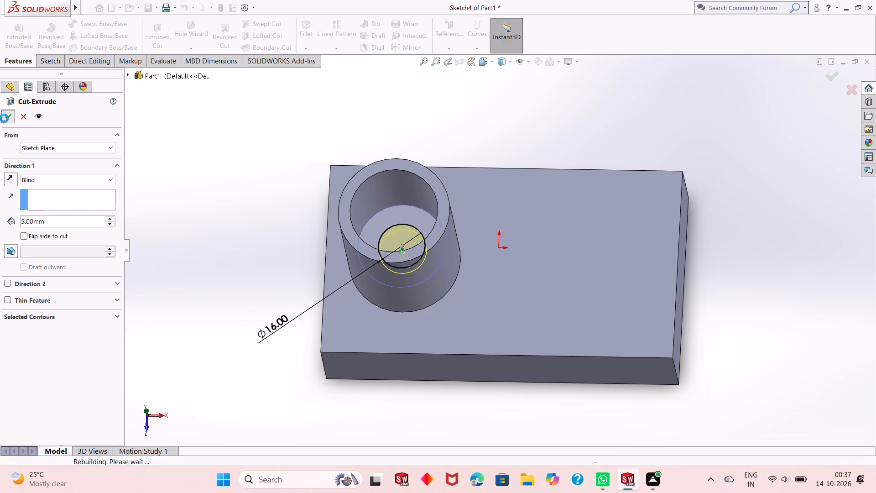
Start a new sketch on the floor of the 16 mm hole and view it face-on.
middle_click_drag(363, 262, 363, 309)
left_click(403, 255)
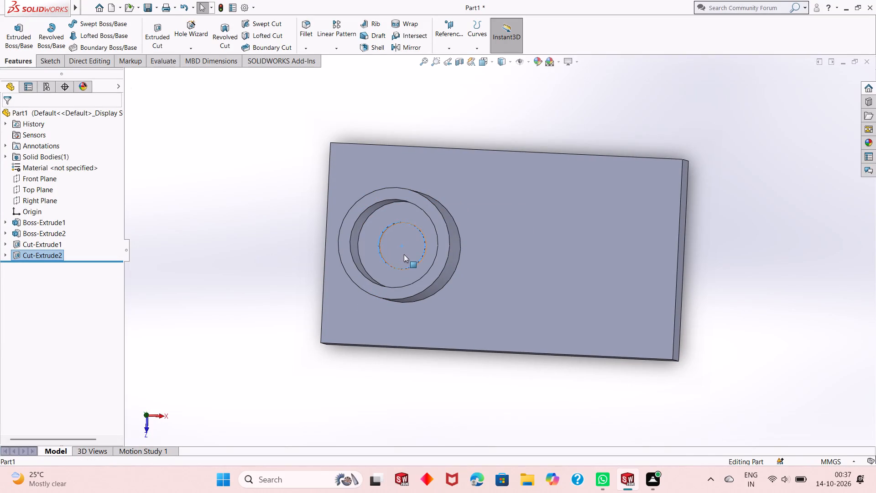
left_click(447, 225)
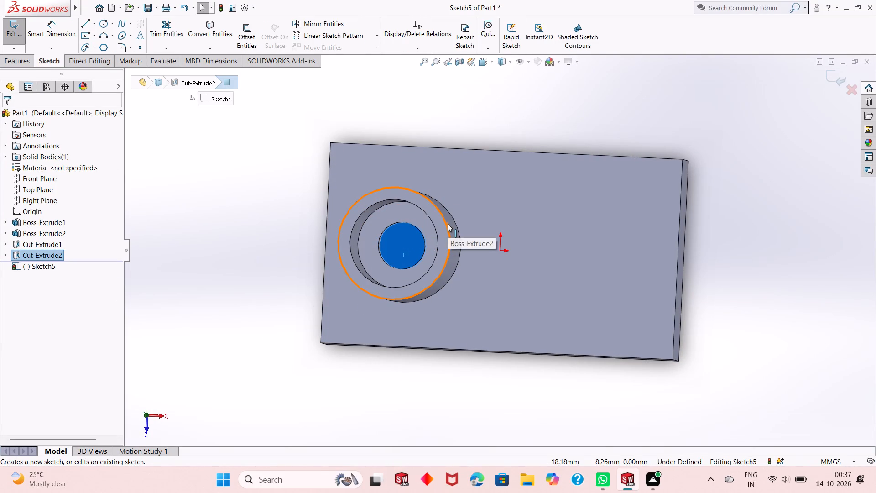
key("ctrl+8")
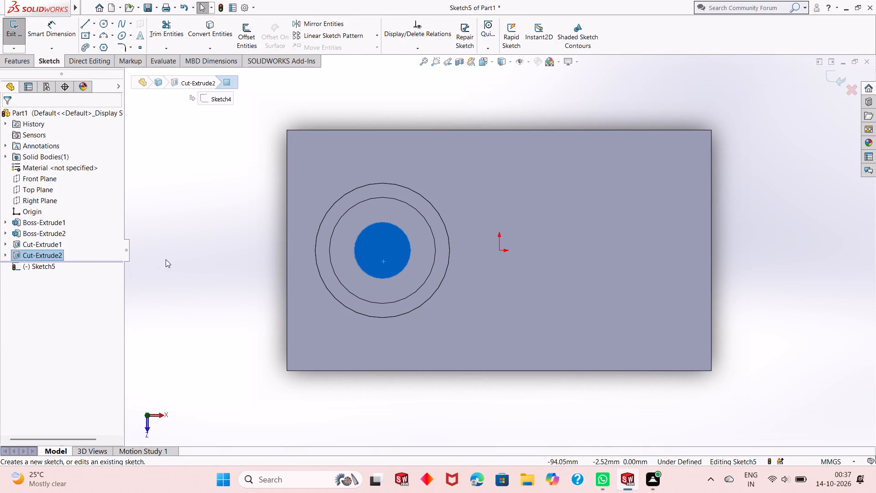
left_click(201, 228)
Sketch a circle about 21 mm in diameter, centred on the 16 mm hole.
left_click(100, 18)
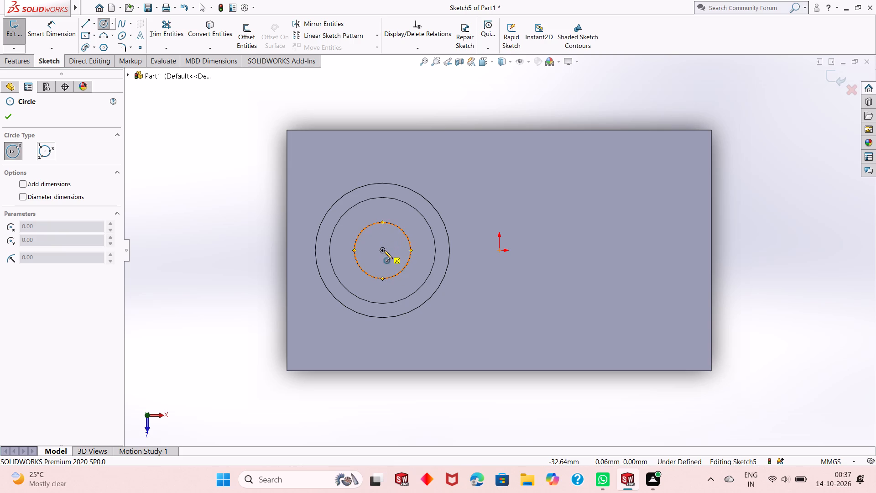
left_click(384, 250)
left_click(407, 223)
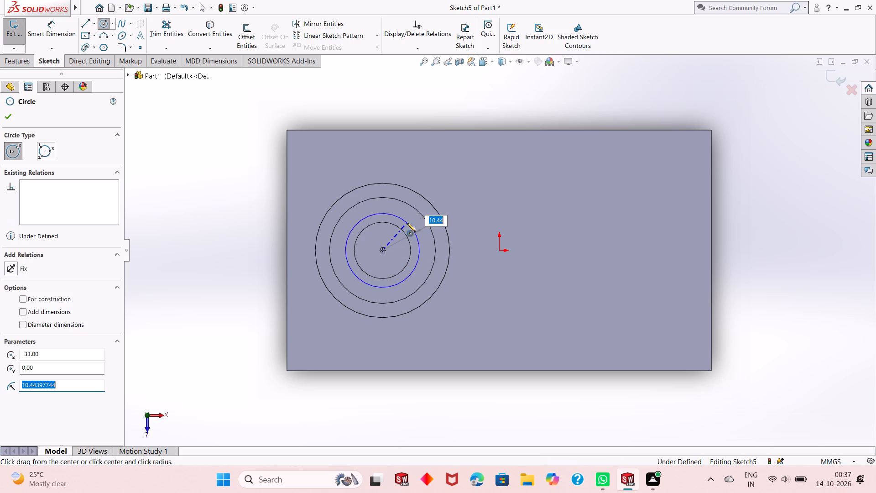
right_click(183, 196)
left_click(191, 199)
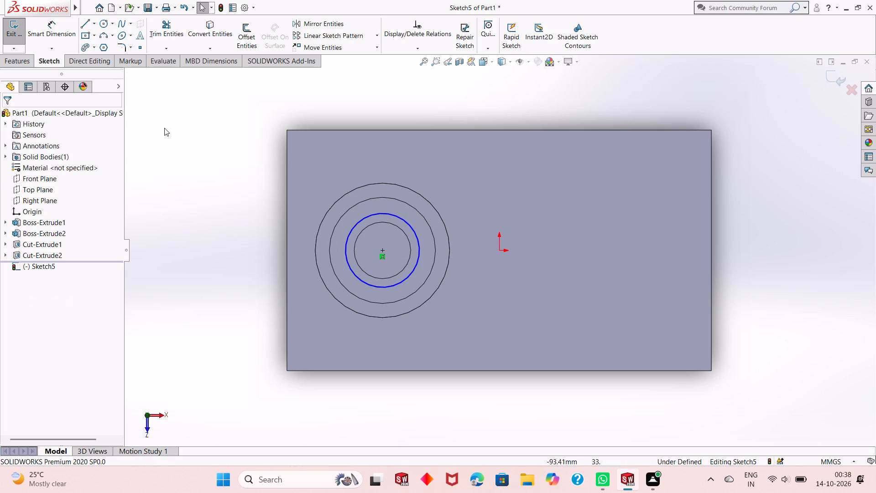
Dimension the new circle's diameter as 30 mm.
left_click_drag(38, 27, 43, 35)
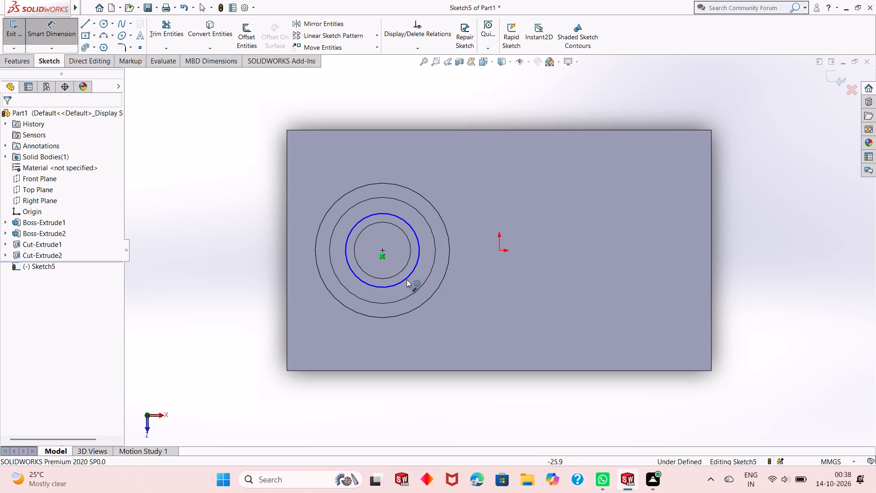
left_click_drag(402, 280, 388, 284)
left_click(271, 320)
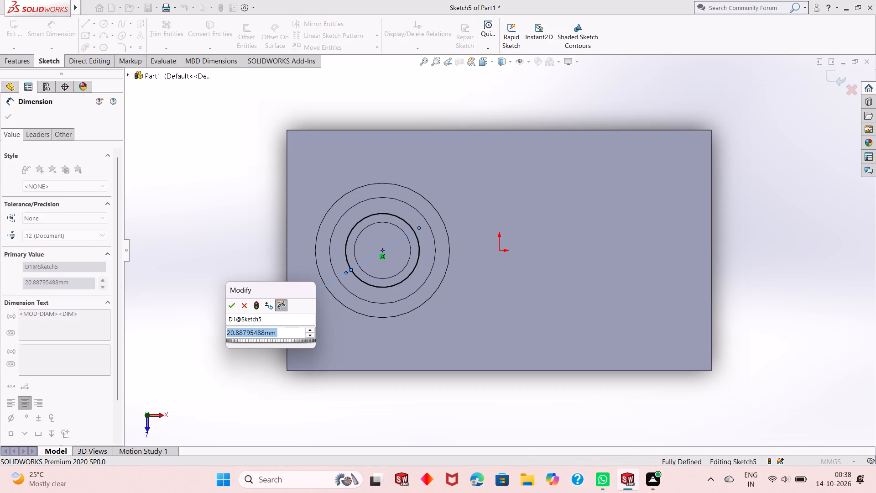
type("30")
key("Return")
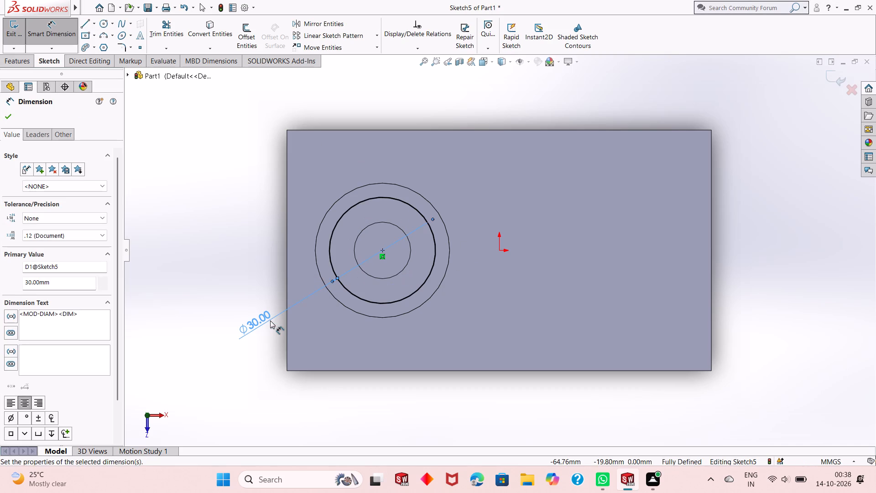
right_click(229, 149)
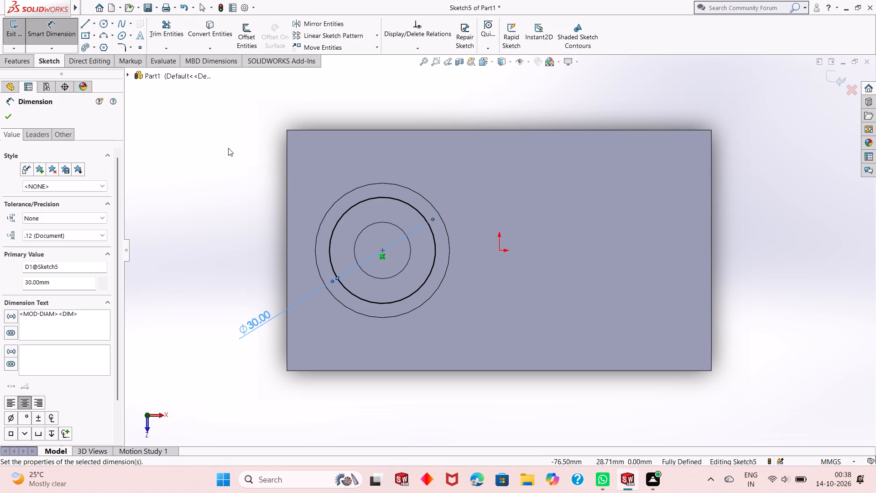
left_click(236, 175)
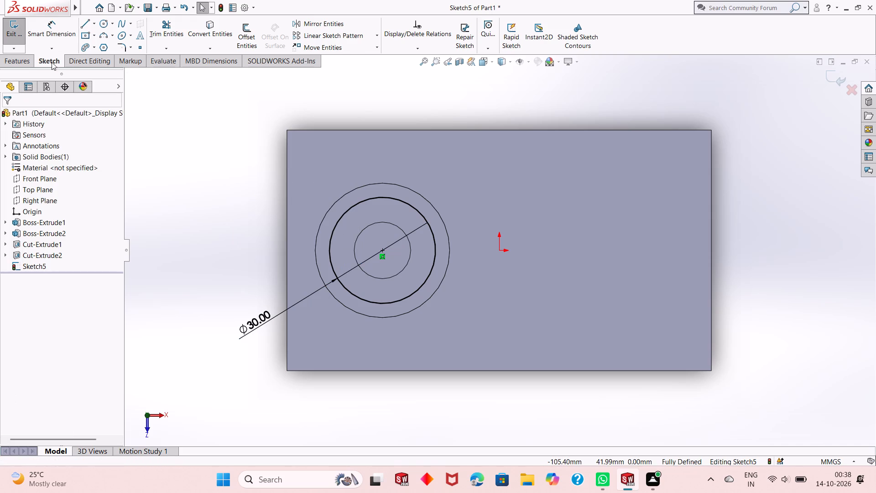
Cut-extrude the new 30 mm circle 33 mm blind down through the underside of the block.
left_click(23, 58)
left_click(23, 37)
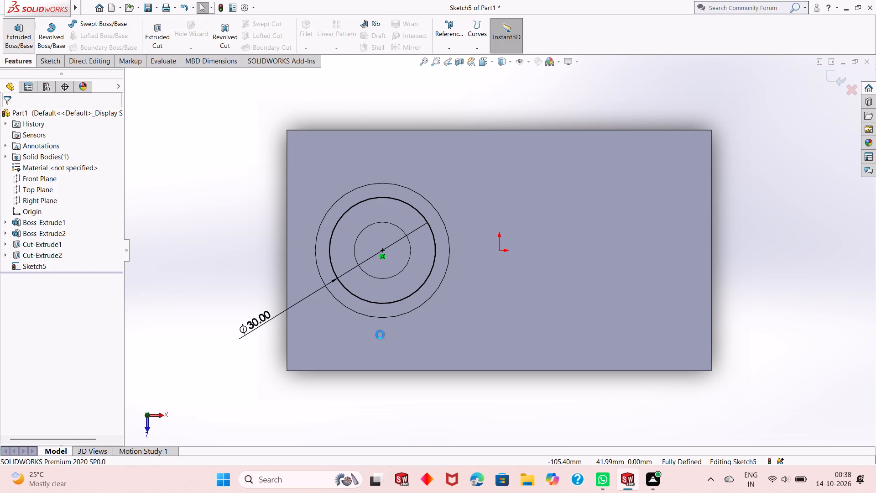
left_click(23, 119)
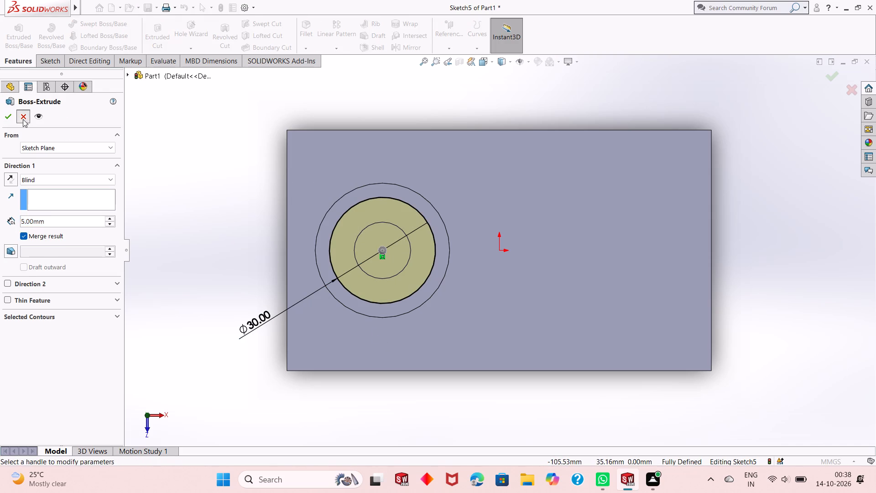
left_click(148, 36)
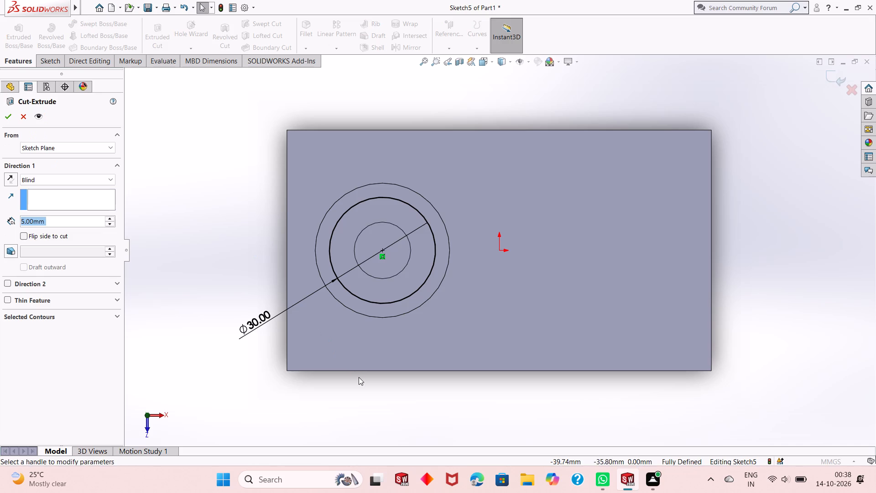
middle_click_drag(359, 378, 355, 237)
middle_click_drag(395, 417, 395, 356)
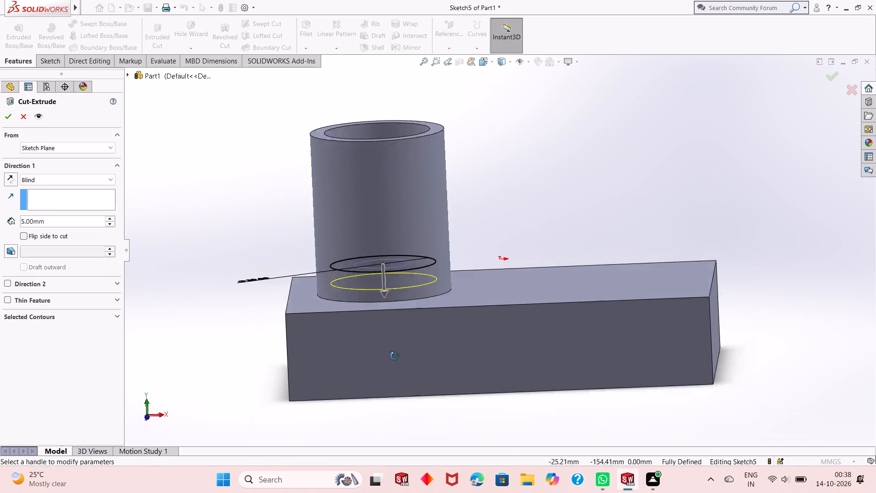
middle_click_drag(395, 356, 391, 288)
scroll(390, 336, "up", 2)
middle_click_drag(394, 303, 379, 336)
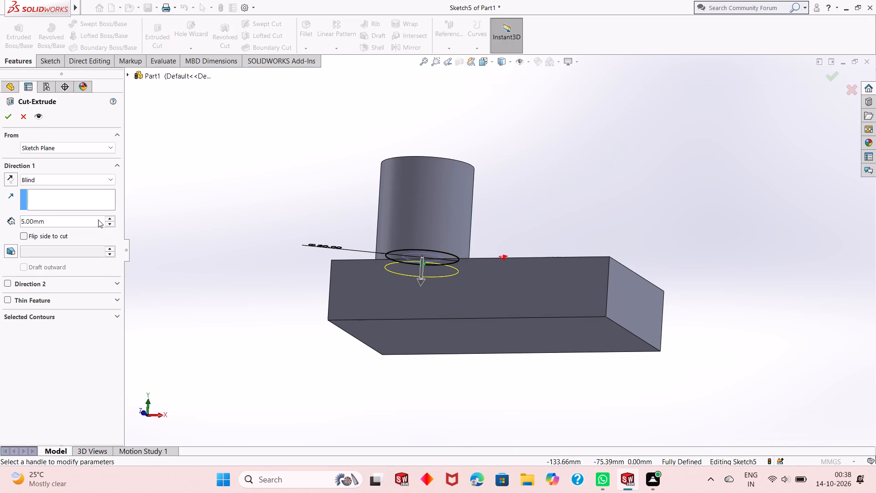
double_click(45, 224)
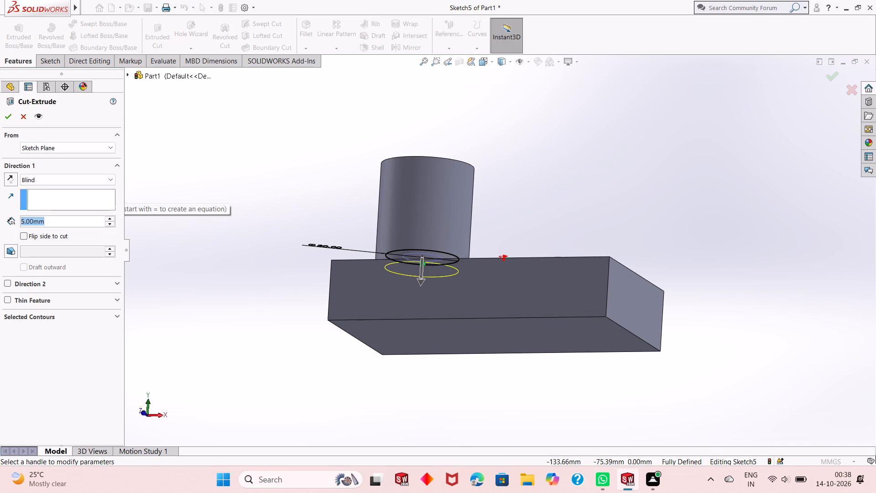
type("33")
key("Return")
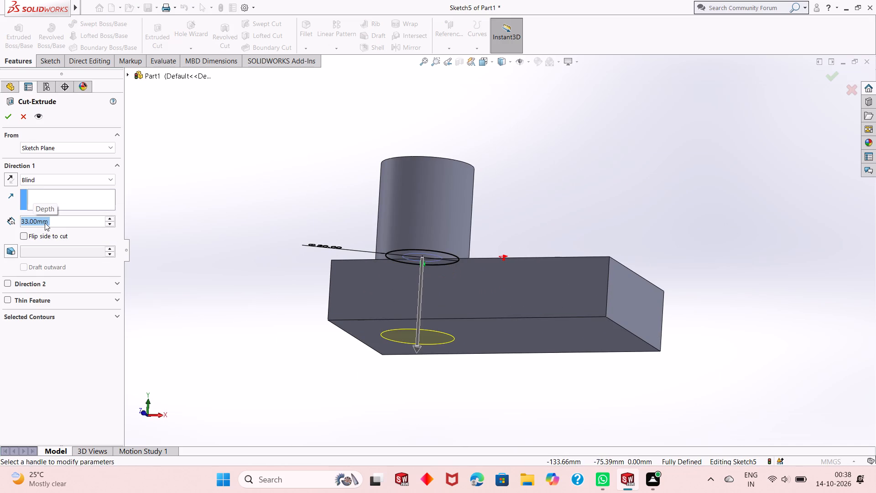
left_click(6, 118)
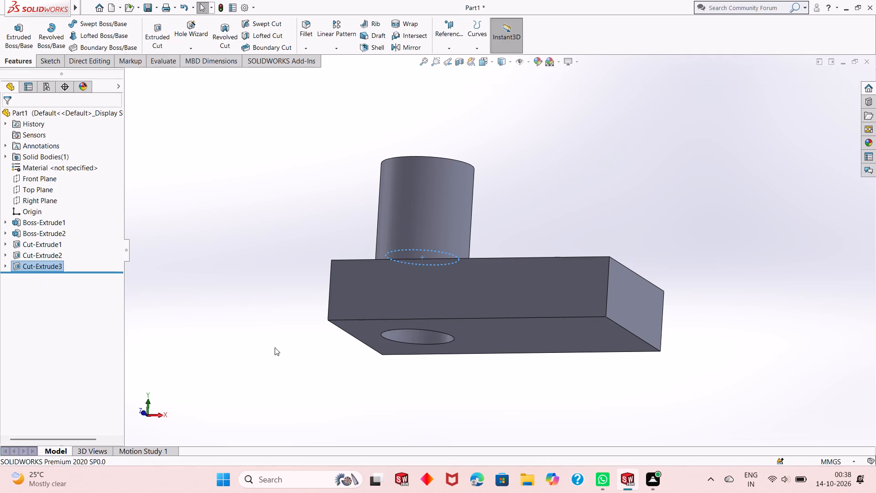
Inspect the finished bores and the boss from below and from above the block.
left_click(275, 347)
middle_click_drag(286, 329, 281, 170)
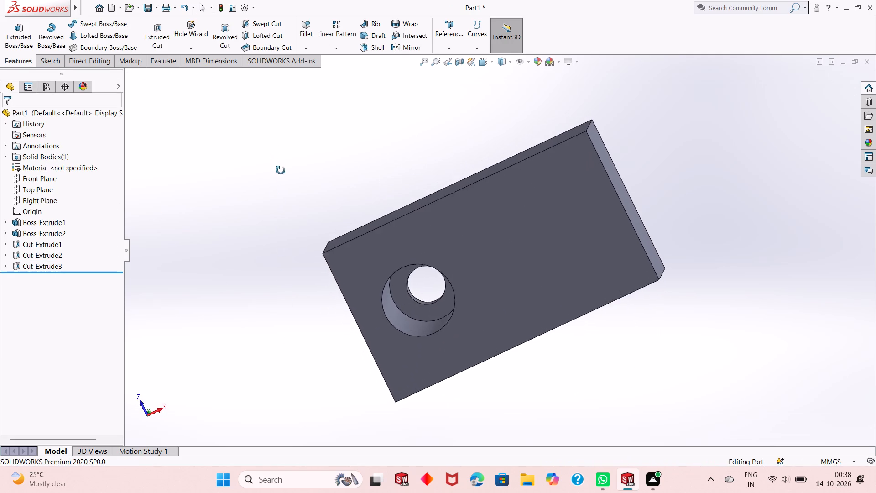
middle_click_drag(281, 170, 327, 452)
scroll(327, 452, "up", 1)
middle_click_drag(372, 246, 354, 201)
scroll(372, 333, "down", 1)
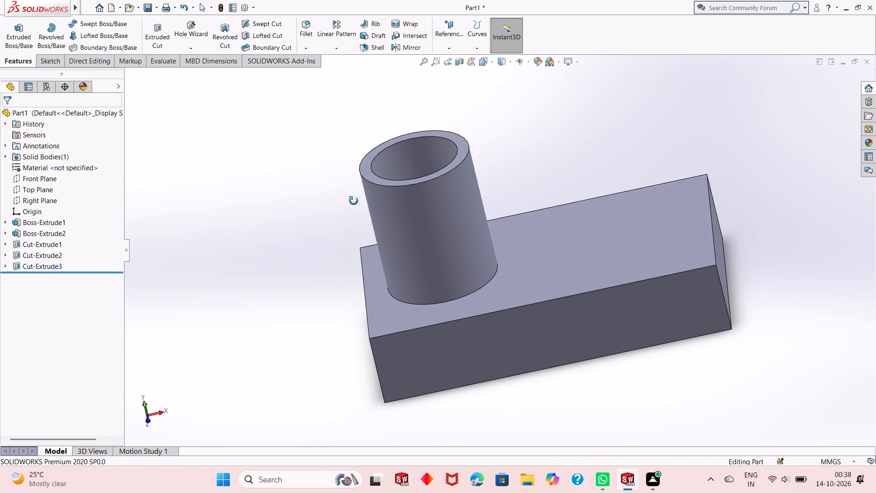
middle_click_drag(354, 201, 352, 191)
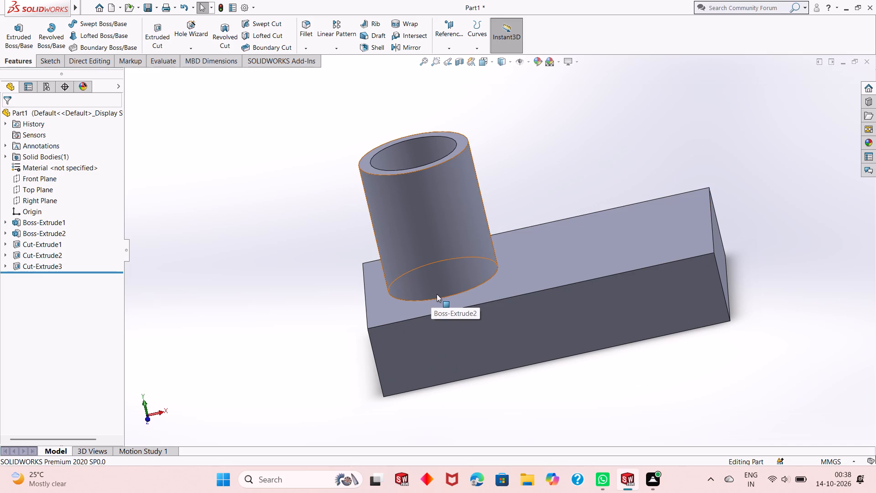
middle_click_drag(452, 361, 457, 379)
scroll(457, 379, "up", 1)
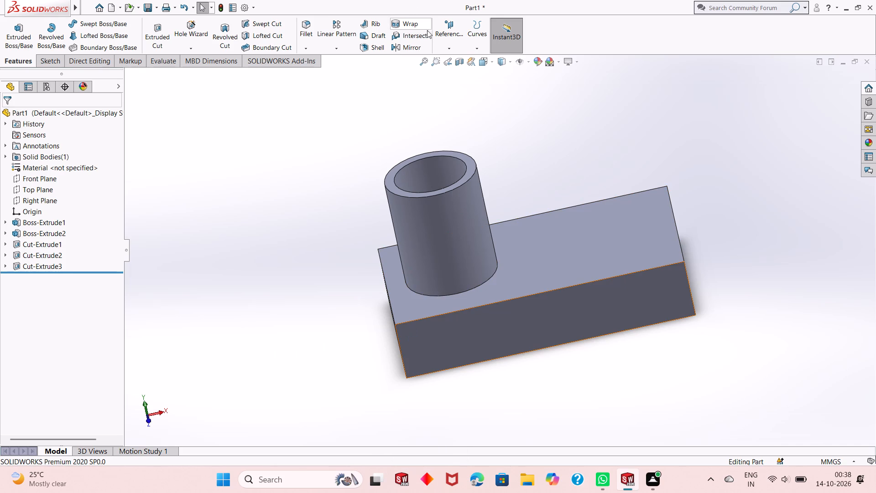
Start a new sketch on the Front Plane and view it face-on.
left_click(38, 182)
middle_click_drag(299, 253, 311, 262)
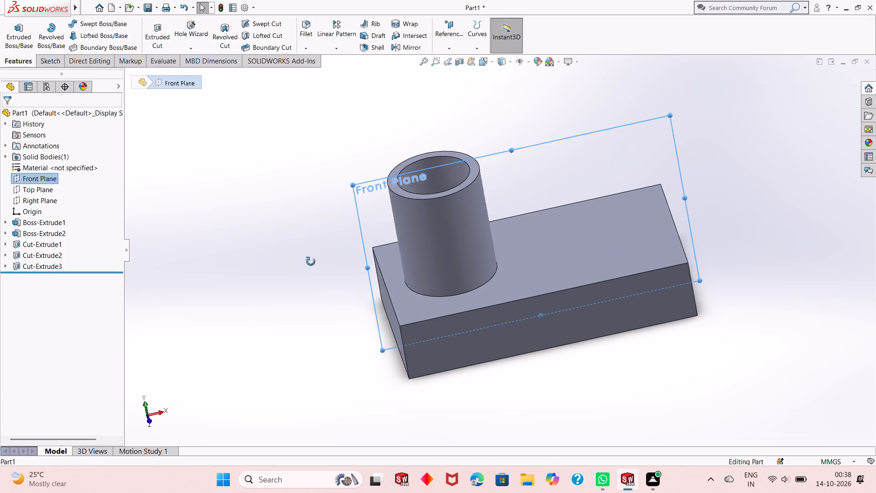
middle_click_drag(311, 262, 285, 200)
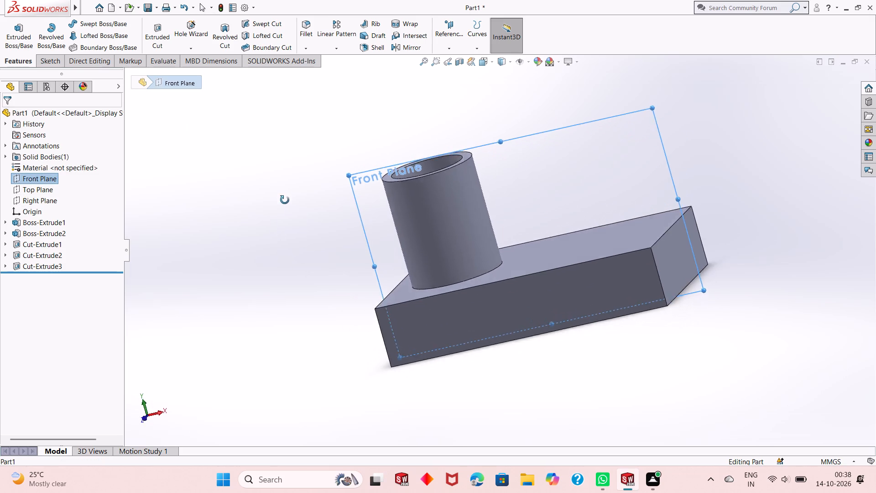
middle_click_drag(285, 200, 290, 189)
right_click(352, 201)
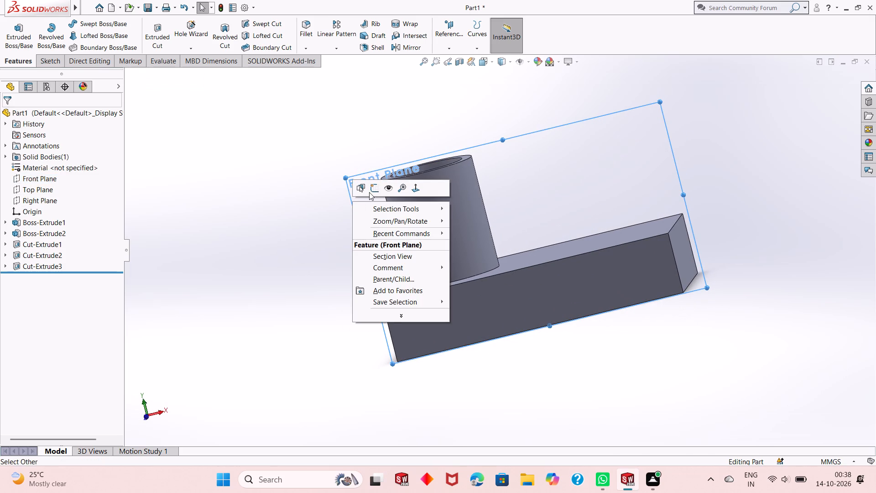
left_click(370, 192)
key("ctrl+8")
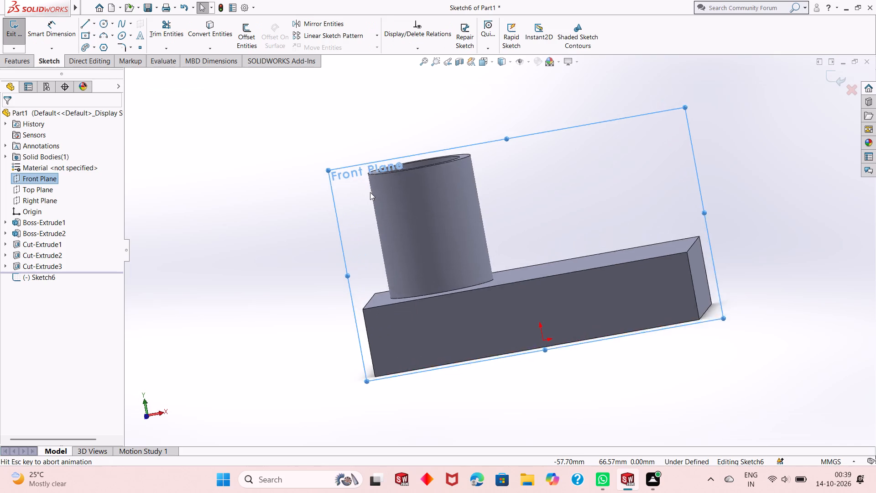
scroll(568, 216, "up", 3)
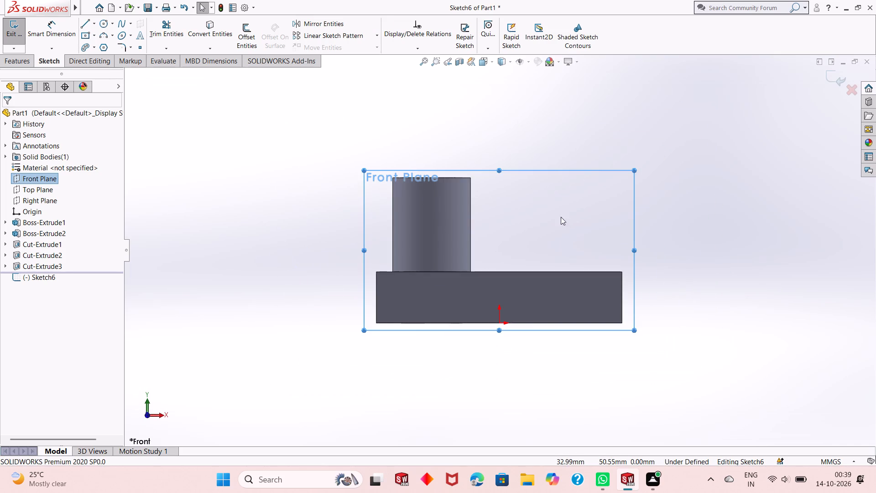
scroll(425, 149, "down", 1)
left_click_drag(519, 179, 521, 146)
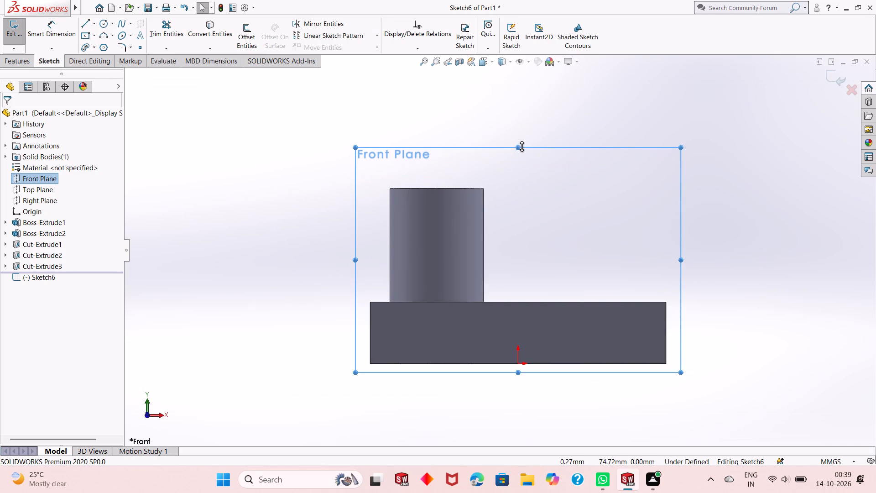
left_click_drag(521, 146, 521, 145)
left_click(292, 231)
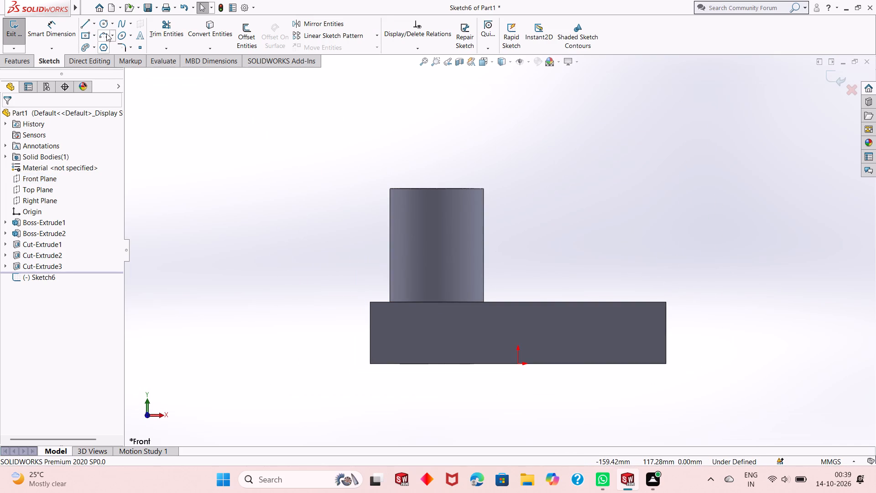
Sketch a circle about 19 mm in diameter beside the boss's outer side, above the level of the block.
left_click(102, 22)
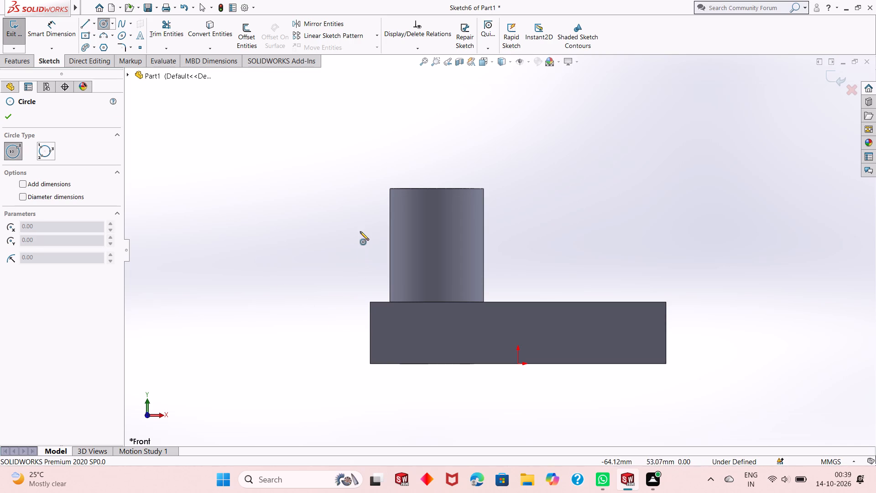
middle_click_drag(374, 202, 375, 270)
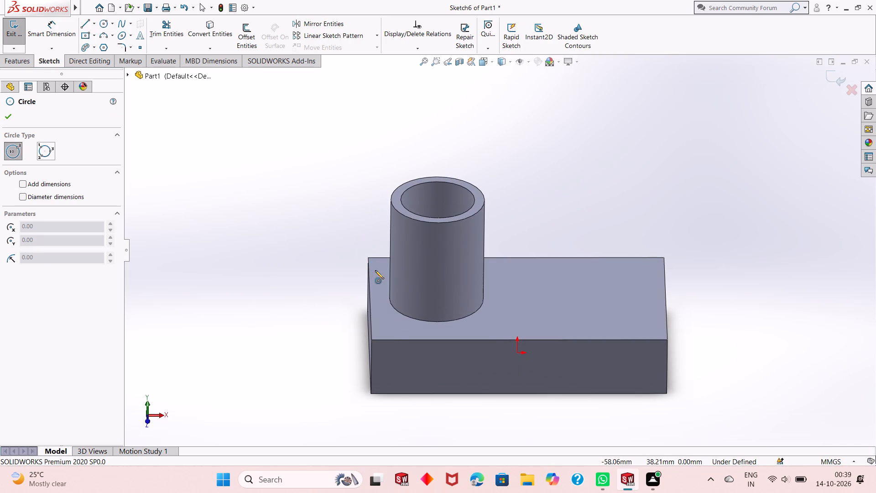
key("ctrl+8")
scroll(375, 270, "up", 2)
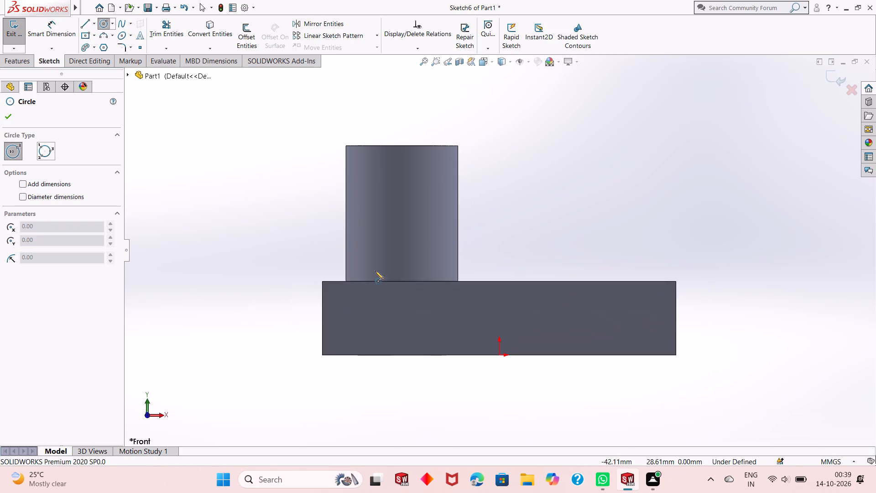
scroll(314, 156, "down", 2)
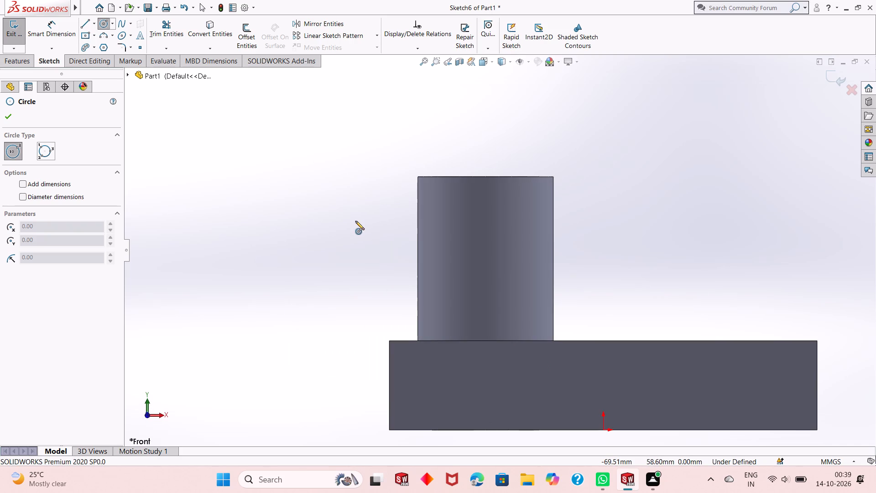
left_click(355, 221)
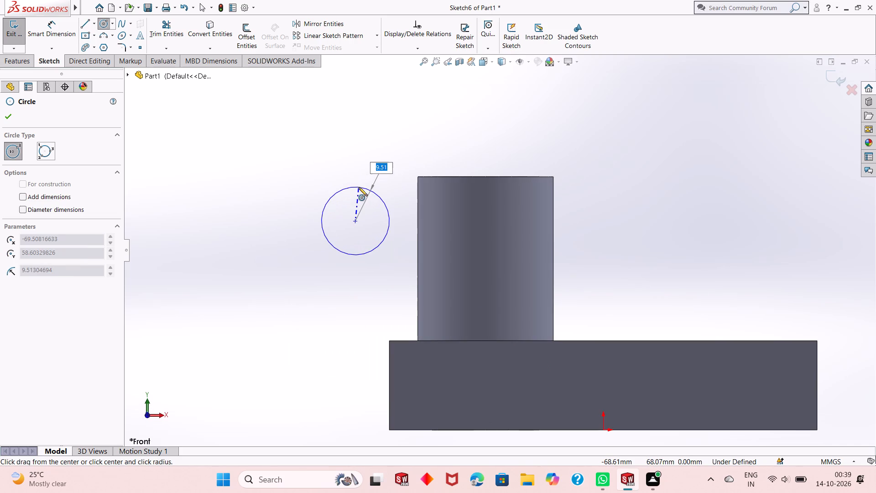
left_click(359, 187)
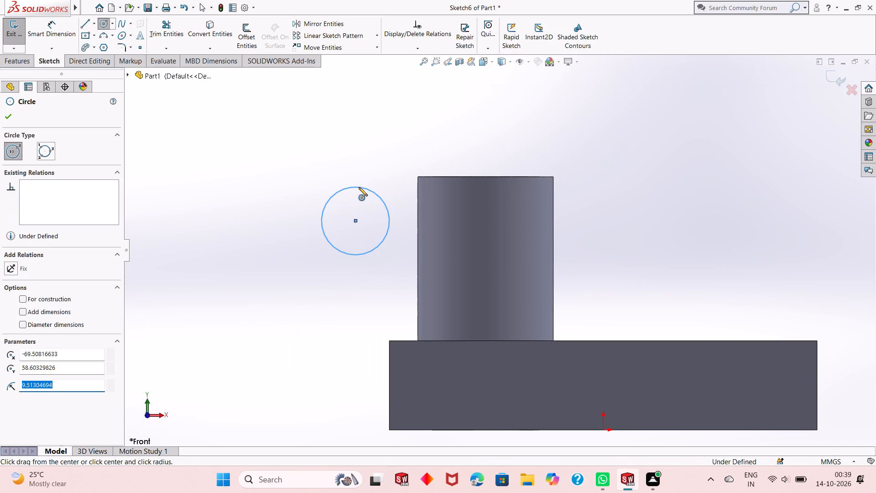
right_click(218, 153)
left_click(233, 156)
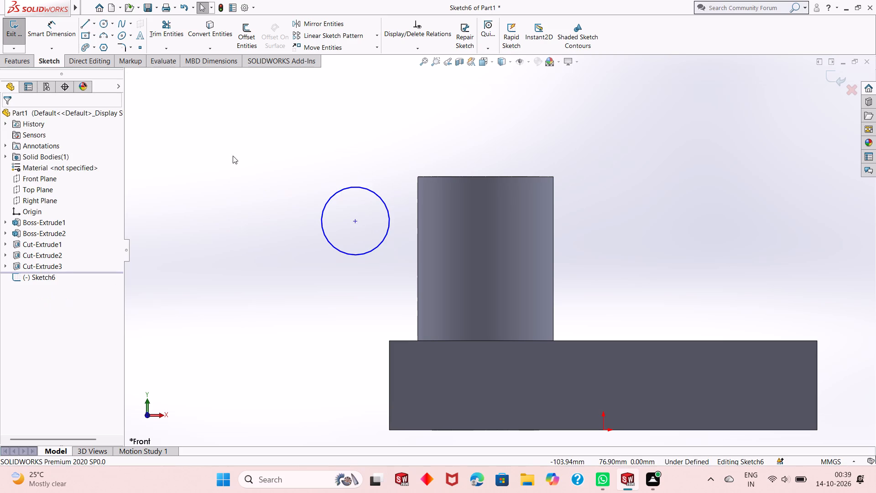
Dimension the new circle's diameter as 24 mm.
left_click(31, 30)
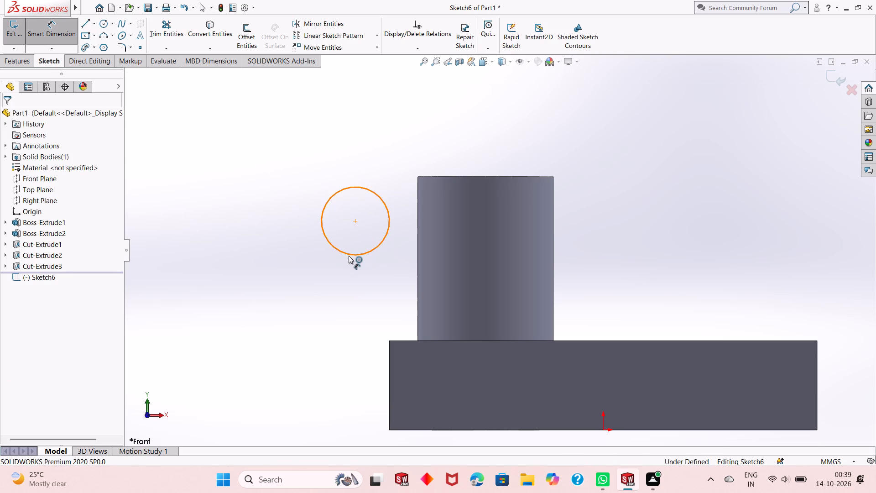
left_click(349, 256)
left_click(292, 285)
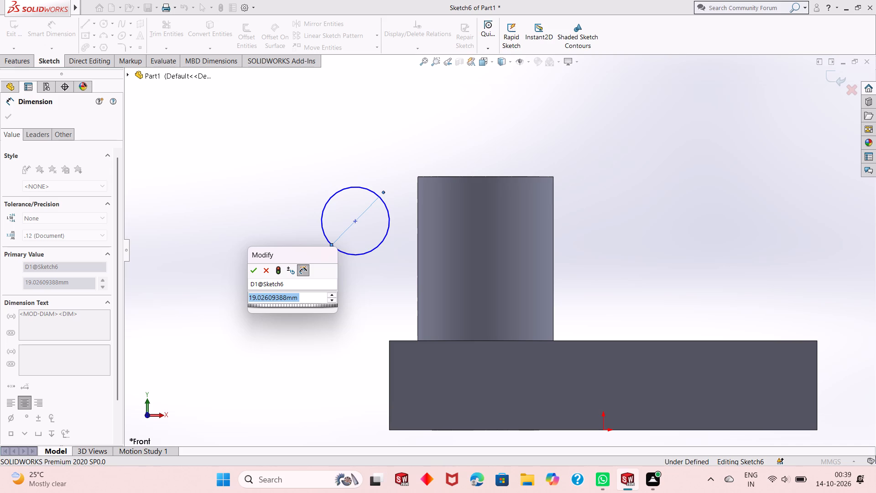
type("24")
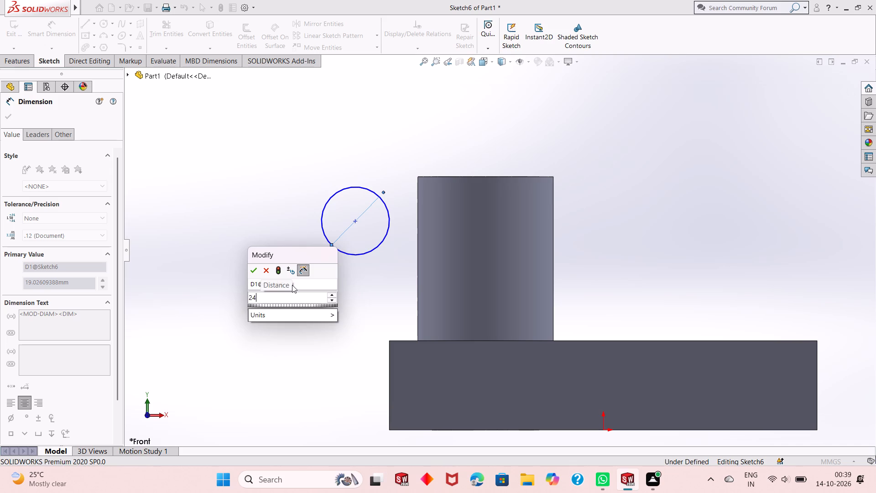
key("Return")
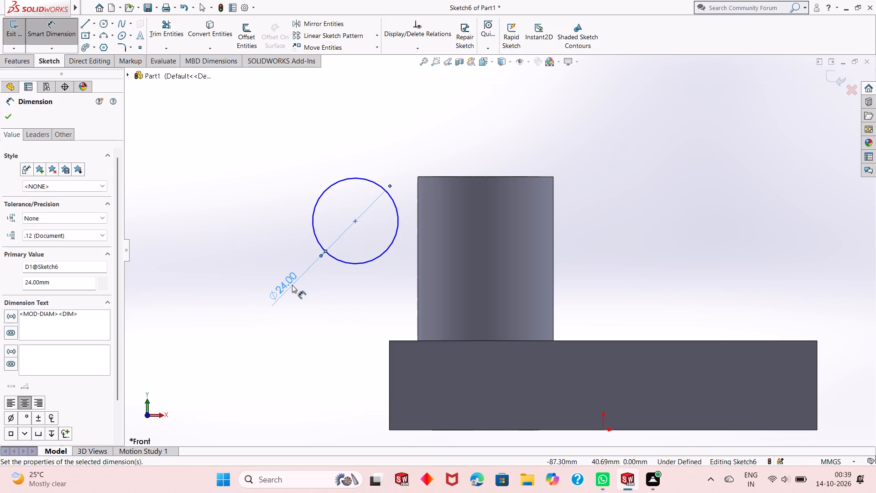
right_click(218, 150)
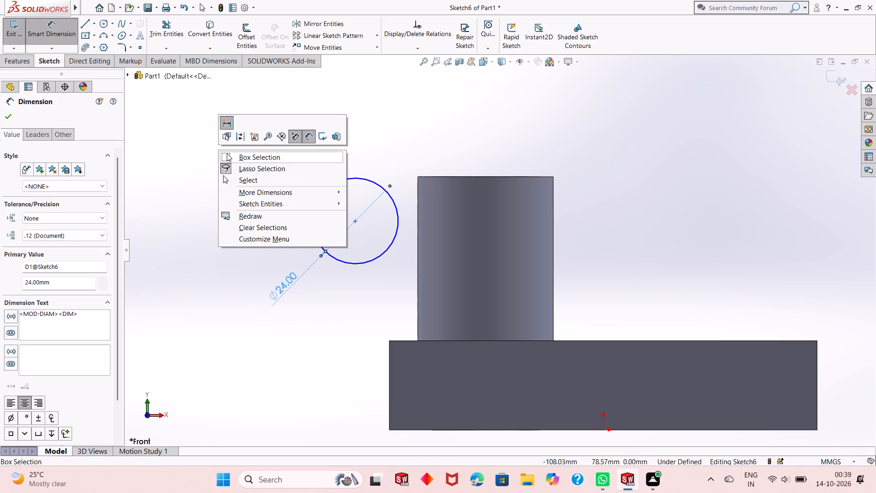
key("Escape")
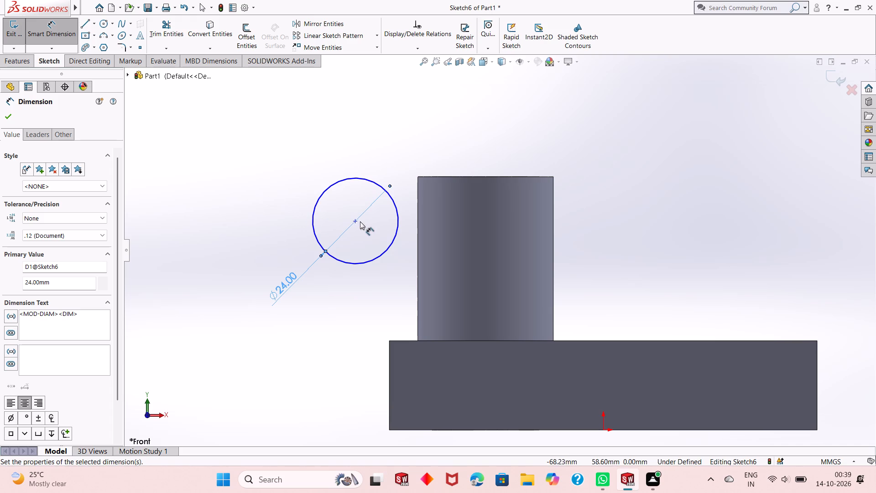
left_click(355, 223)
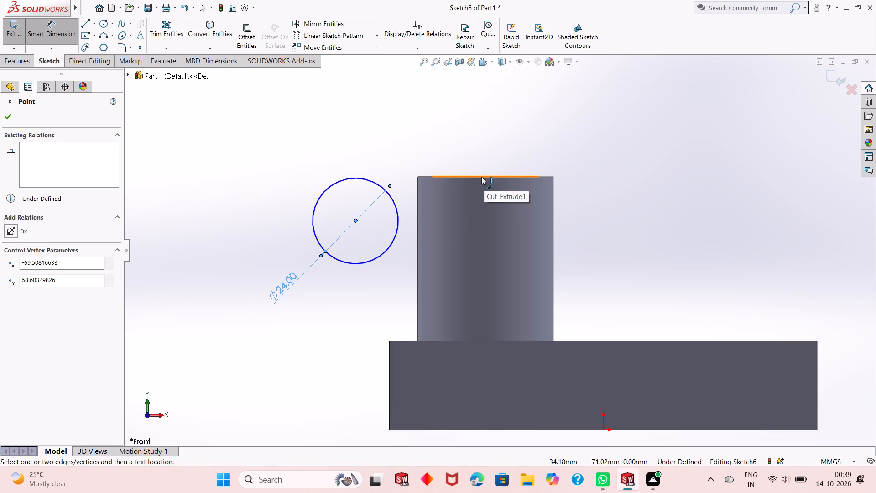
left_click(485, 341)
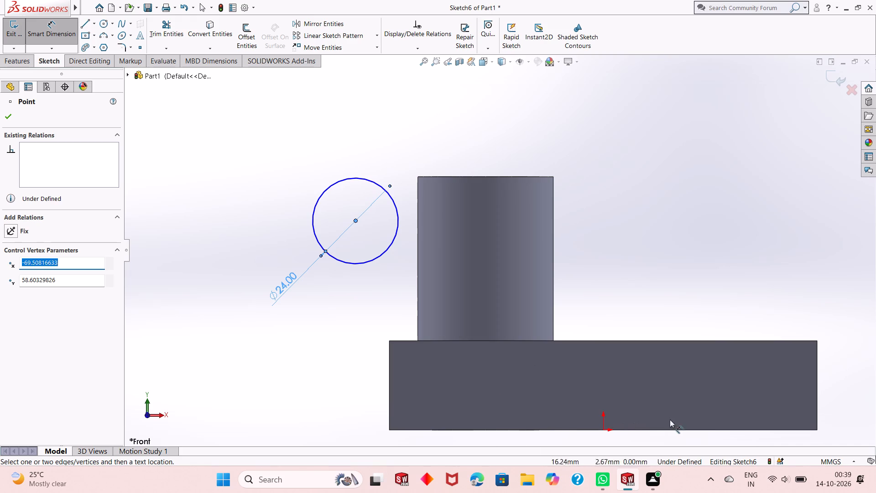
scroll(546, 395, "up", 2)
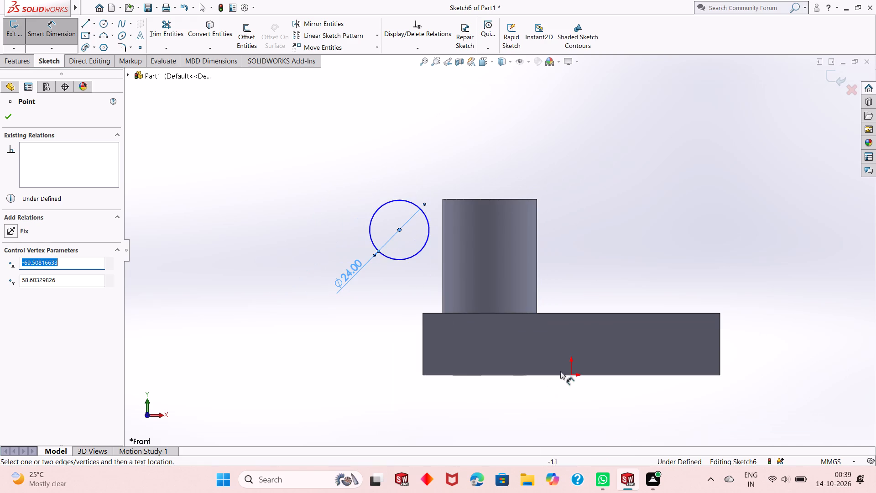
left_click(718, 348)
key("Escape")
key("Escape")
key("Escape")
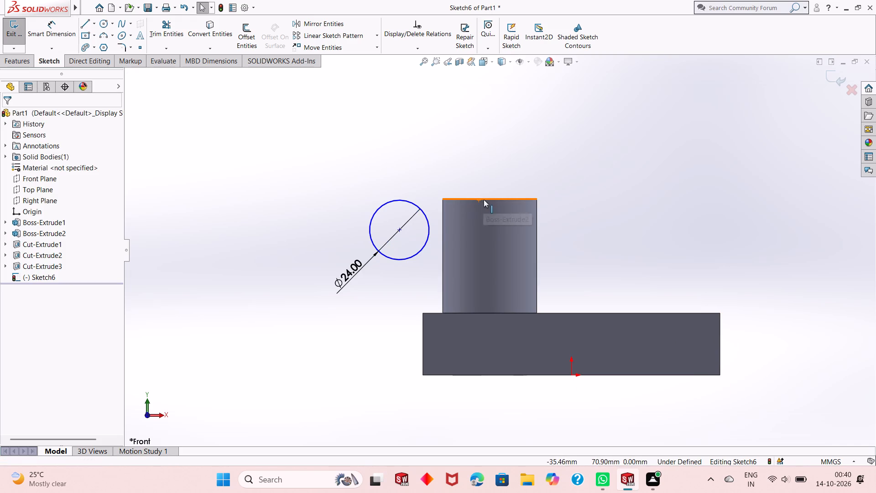
Dimension the horizontal distance from the 24 mm circle's centre to the block's far end edge as 32+75+18 (125 mm).
middle_click_drag(489, 200, 489, 231)
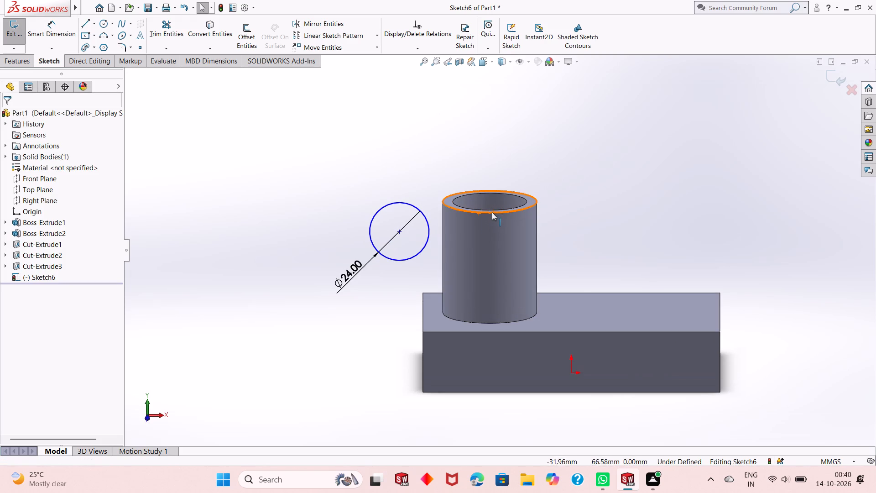
left_click(56, 38)
left_click(402, 231)
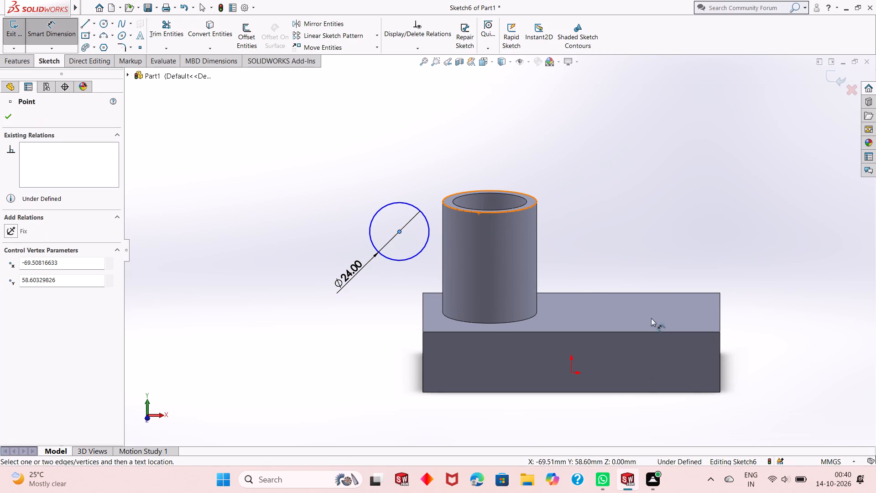
left_click(720, 361)
left_click(654, 439)
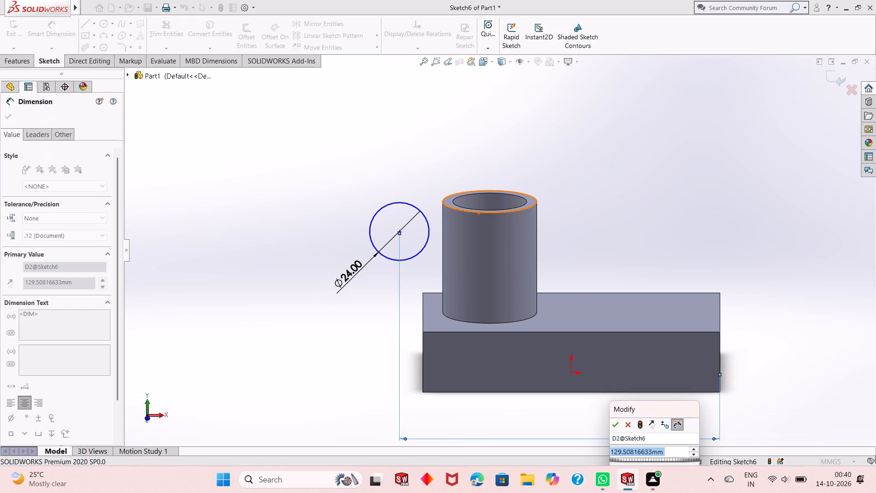
type("32+")
type("75+")
type("18")
key("Return")
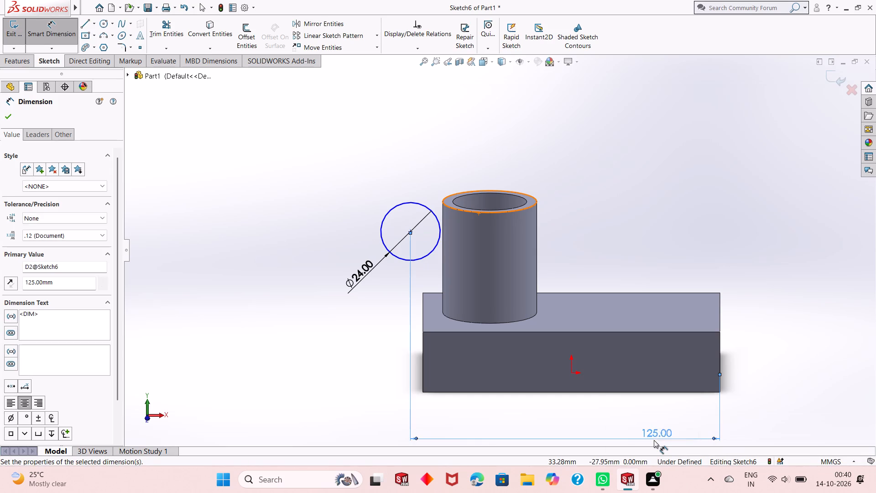
Dimension the vertical distance from the 24 mm circle's centre to the block's bottom edge as 56 mm.
key("ctrl+8")
scroll(441, 351, "up", 2)
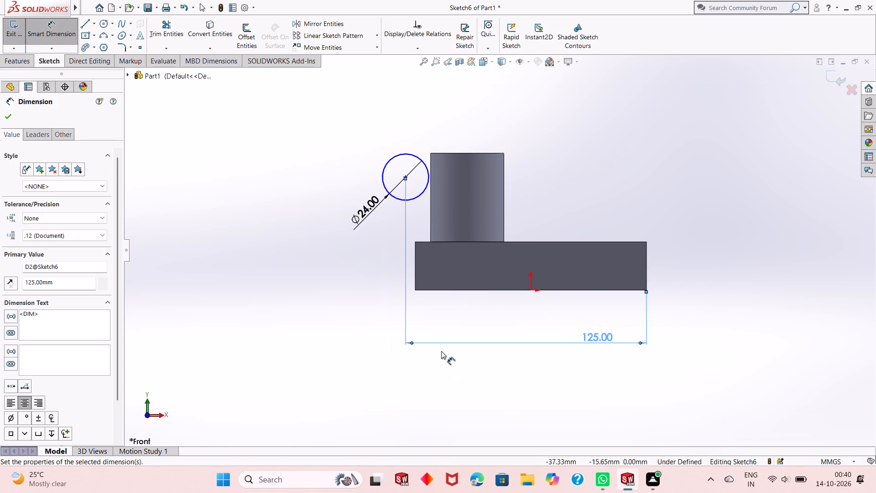
scroll(457, 177, "down", 2)
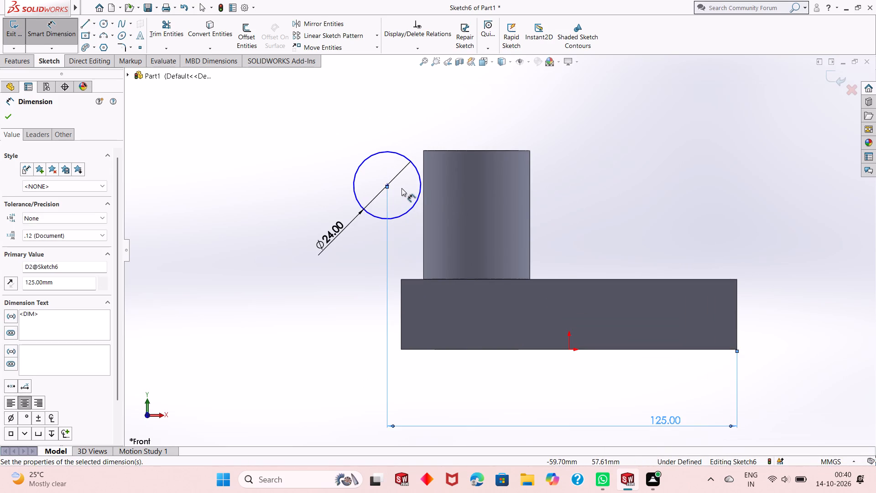
left_click(390, 186)
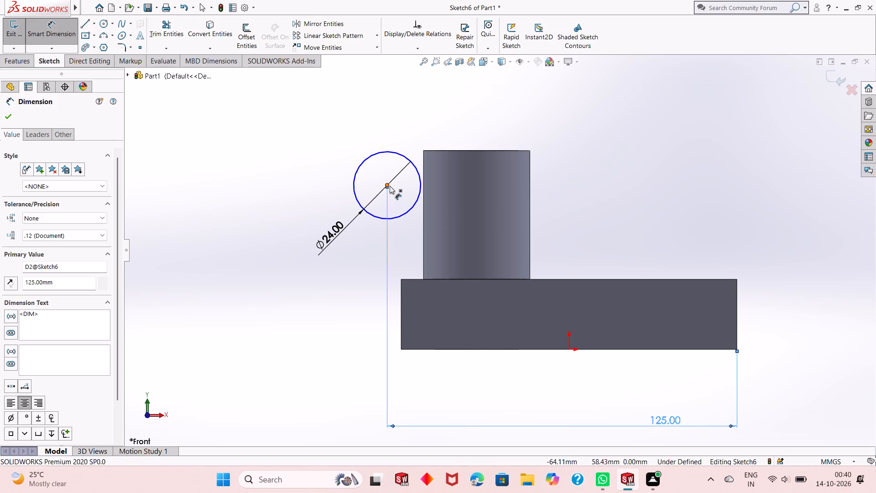
left_click(518, 351)
left_click(511, 349)
left_click(293, 349)
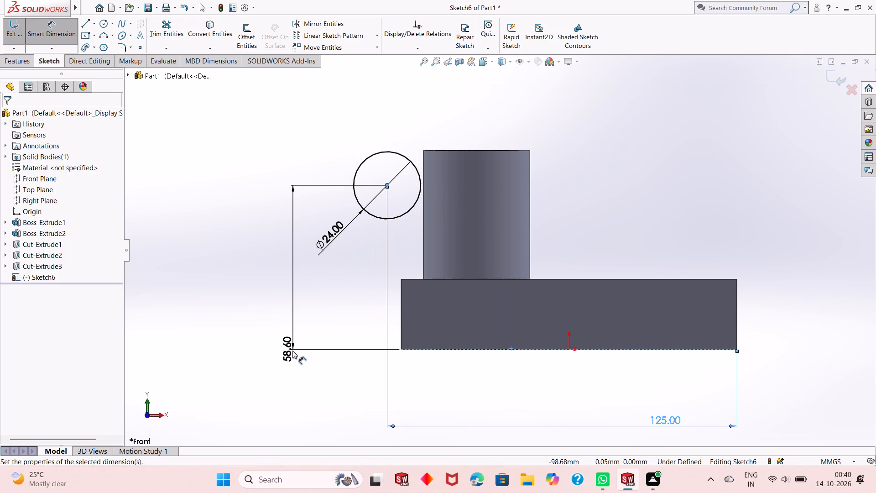
type("56")
key("Return")
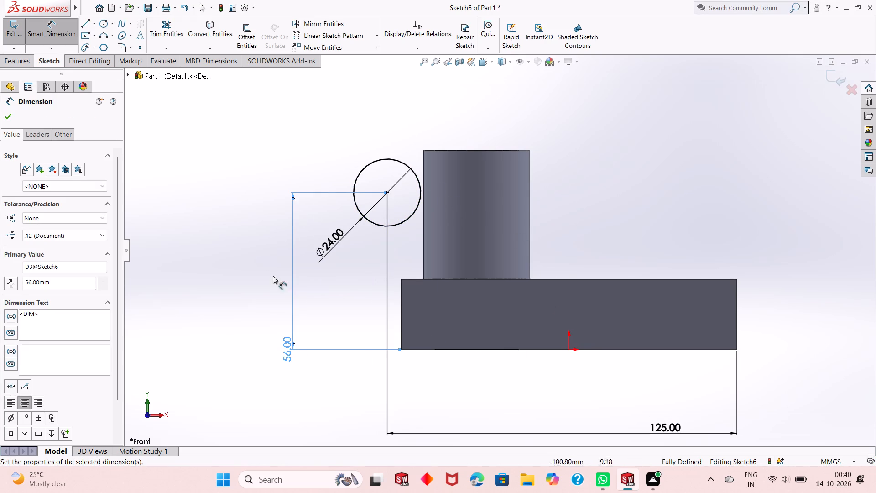
right_click(198, 186)
left_click(214, 212)
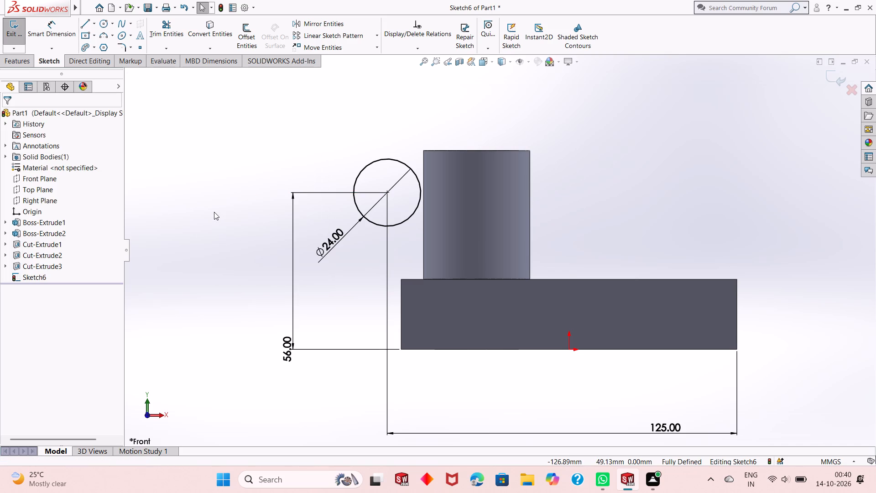
Sketch three connected lines from the circle's top to its bottom point, about 15 mm toward the boss with a 24 mm vertical side.
left_click(83, 23)
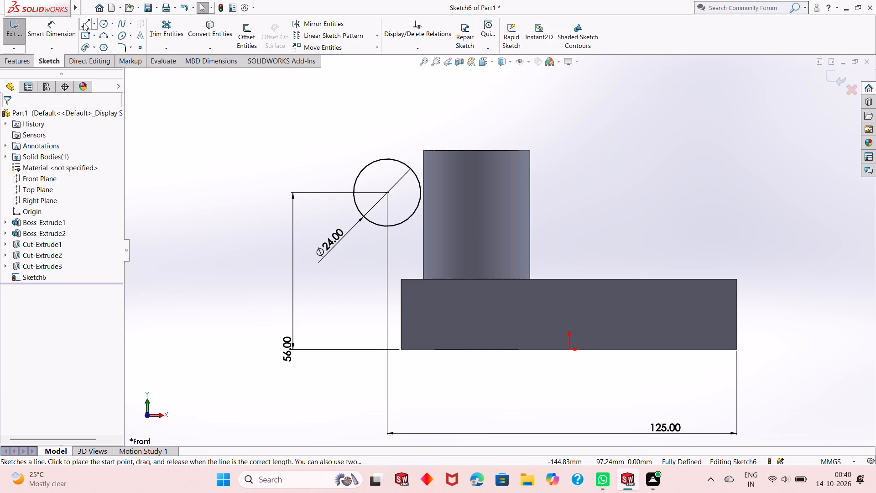
left_click(386, 159)
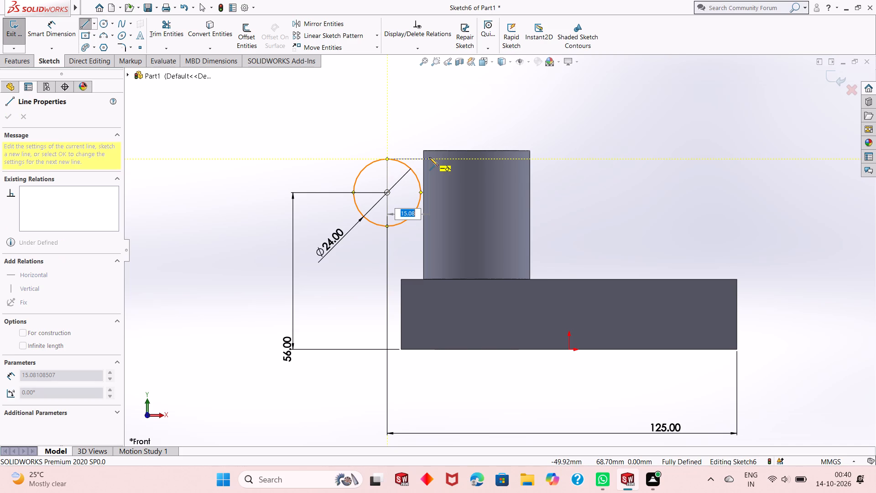
left_click(429, 157)
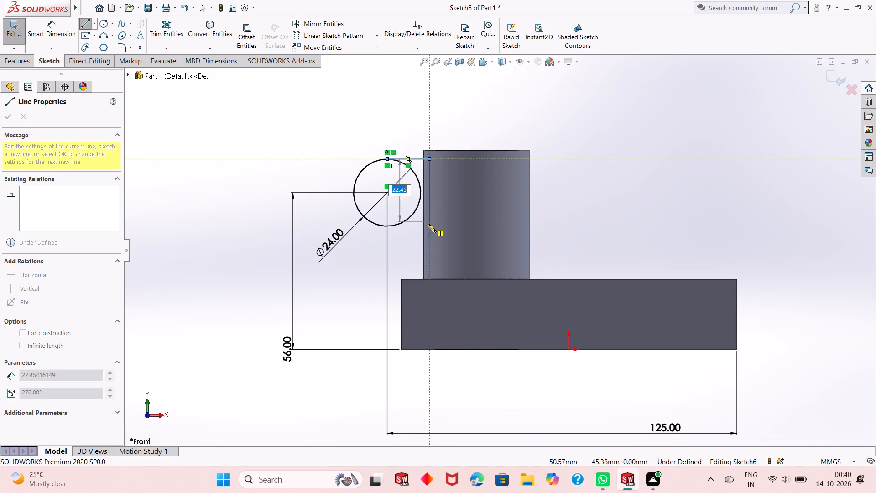
left_click(428, 226)
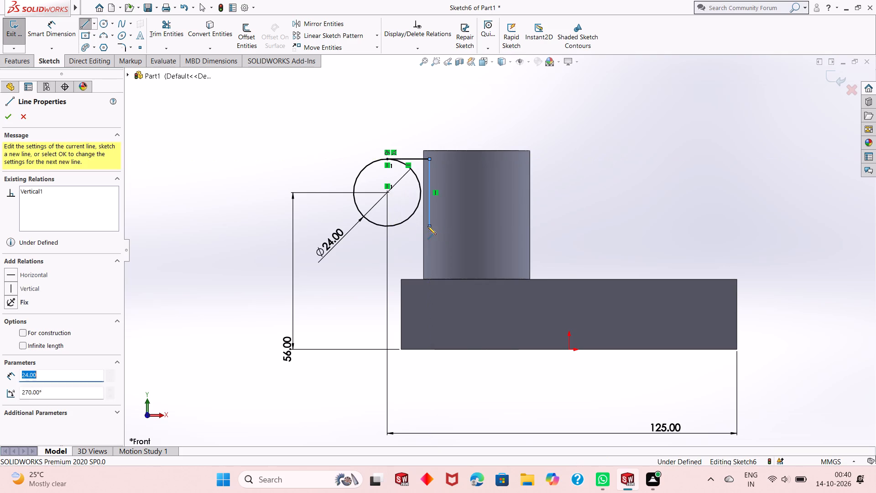
left_click(386, 228)
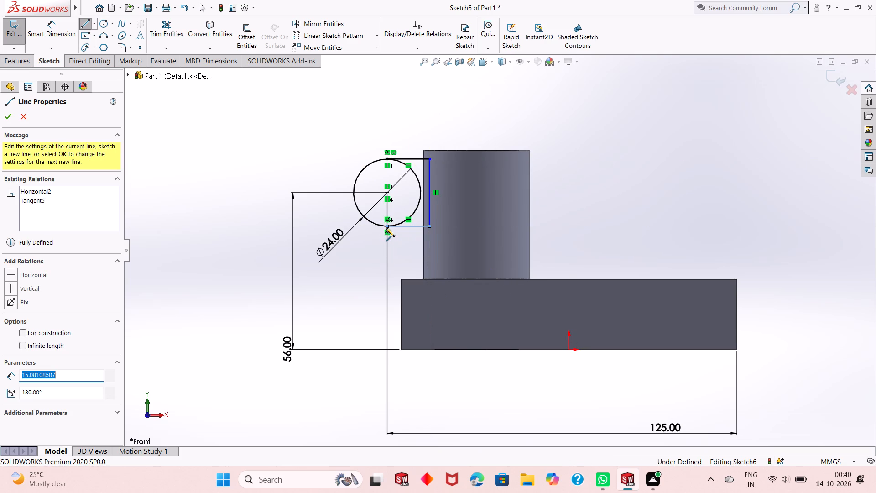
key("Escape")
key("Escape")
key("Escape")
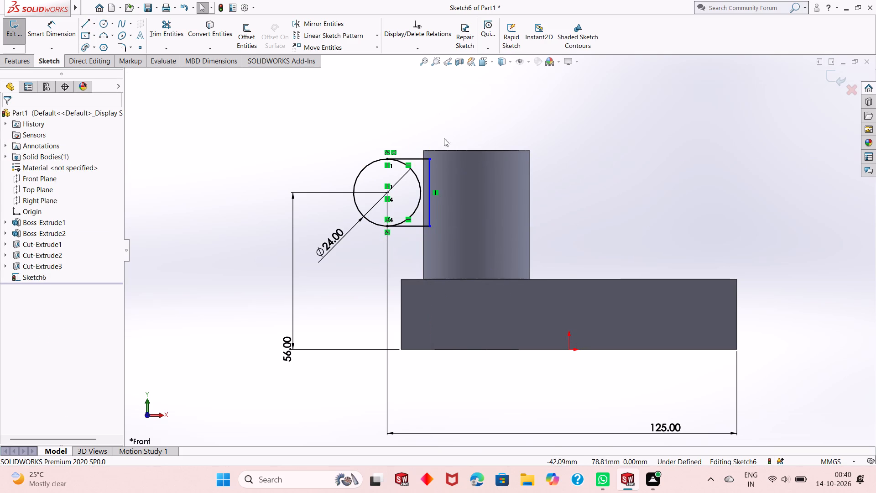
Dimension the upper horizontal line's length as 16 mm.
scroll(439, 157, "down", 1)
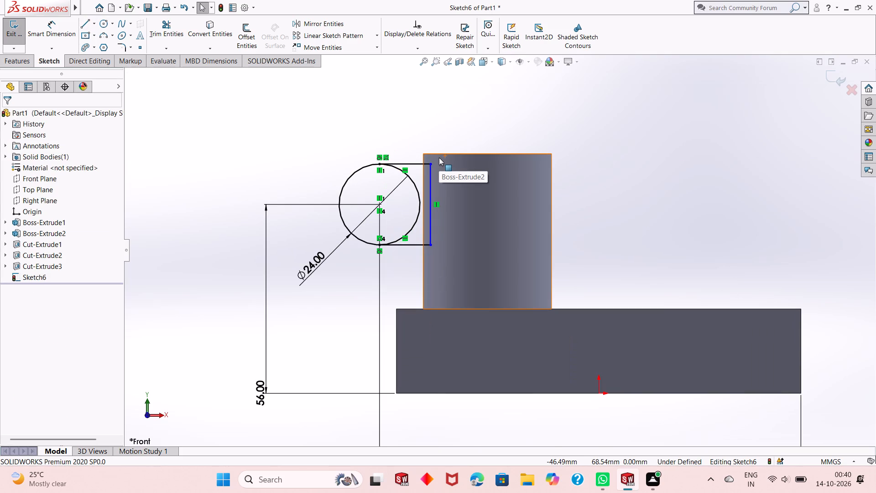
left_click(63, 29)
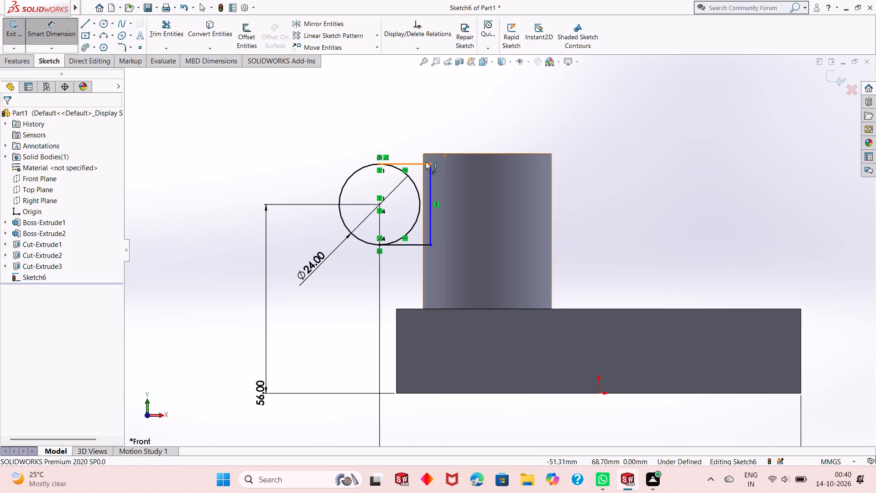
left_click(426, 162)
left_click(413, 147)
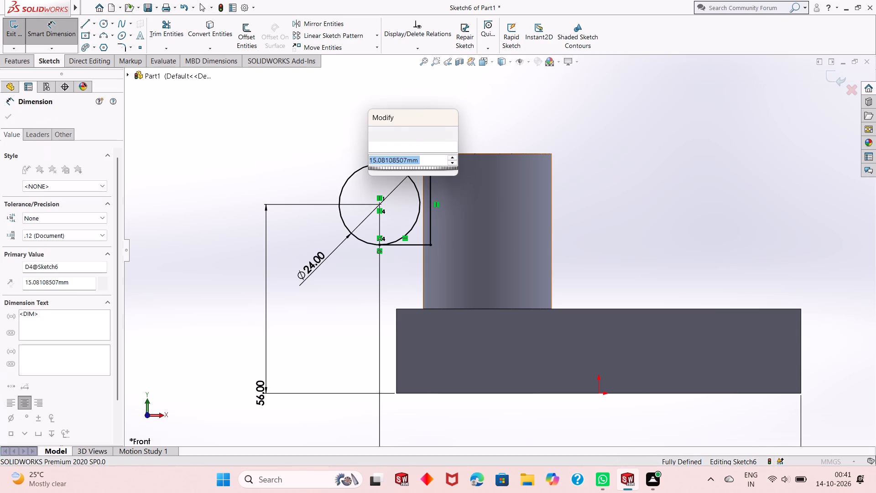
type("16")
key("Return")
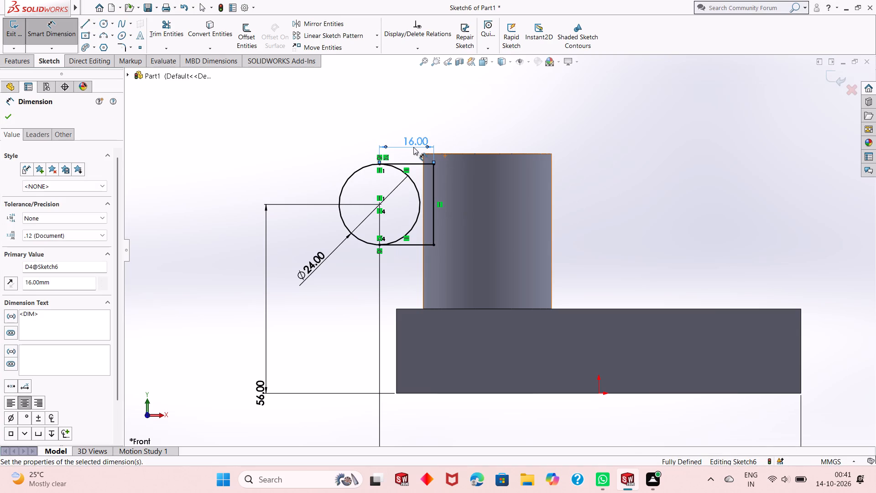
Examine from several angles how the sketched profile meets the boss wall and its bore.
middle_click_drag(488, 96, 474, 227)
middle_click_drag(474, 227, 445, 262)
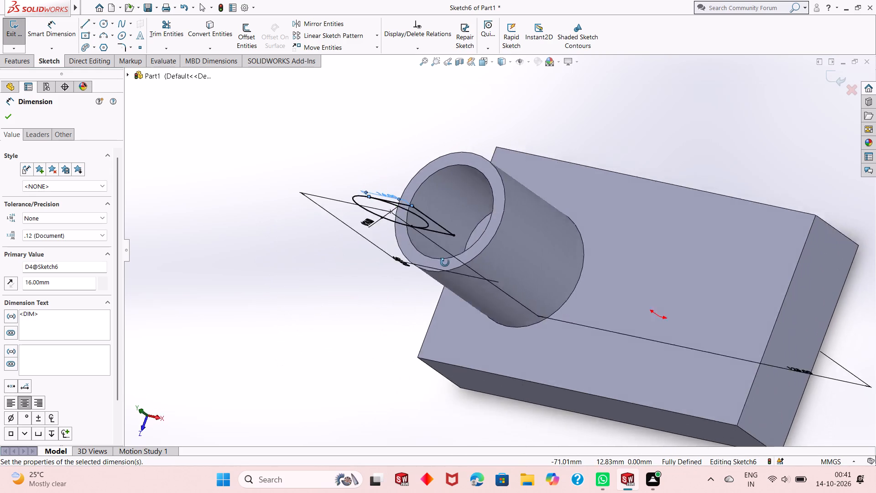
middle_click_drag(445, 262, 472, 178)
scroll(390, 215, "down", 2)
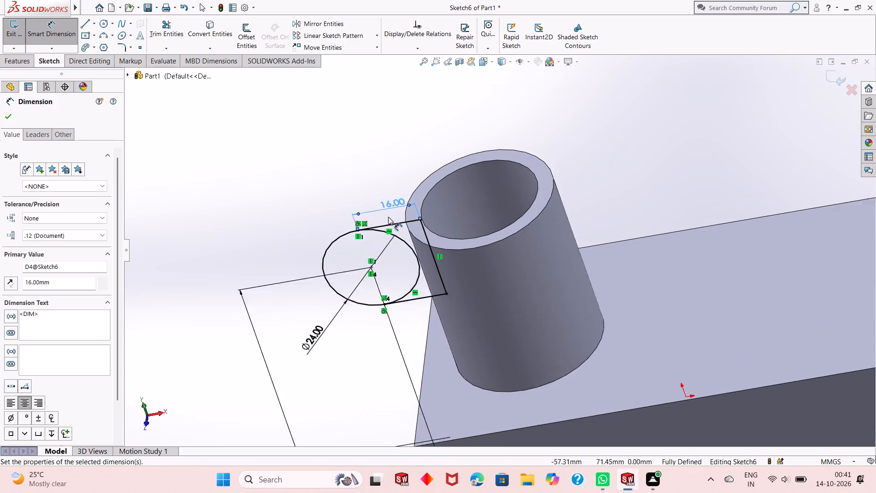
scroll(388, 217, "down", 3)
middle_click_drag(459, 254, 457, 293)
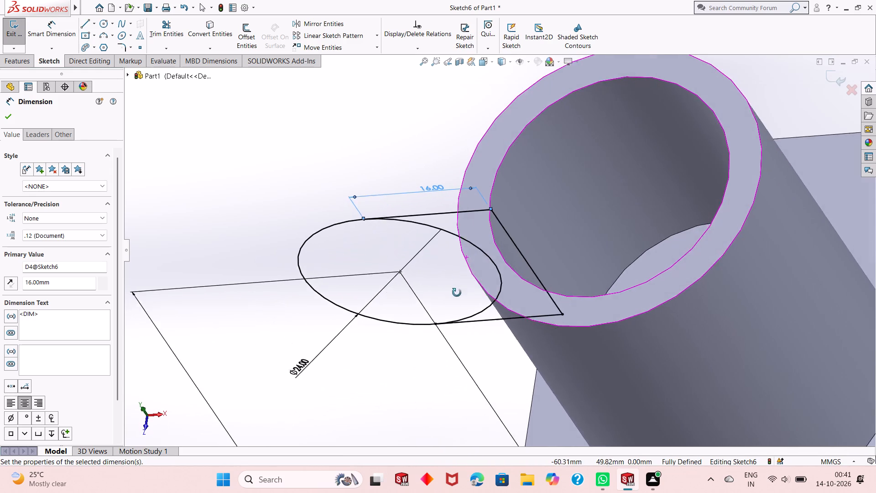
middle_click_drag(457, 293, 459, 285)
middle_click_drag(477, 260, 491, 243)
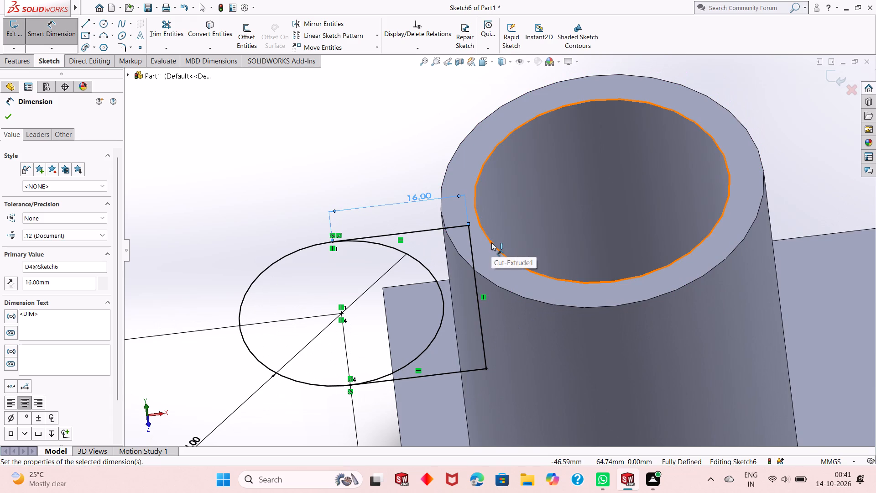
key("ctrl+8")
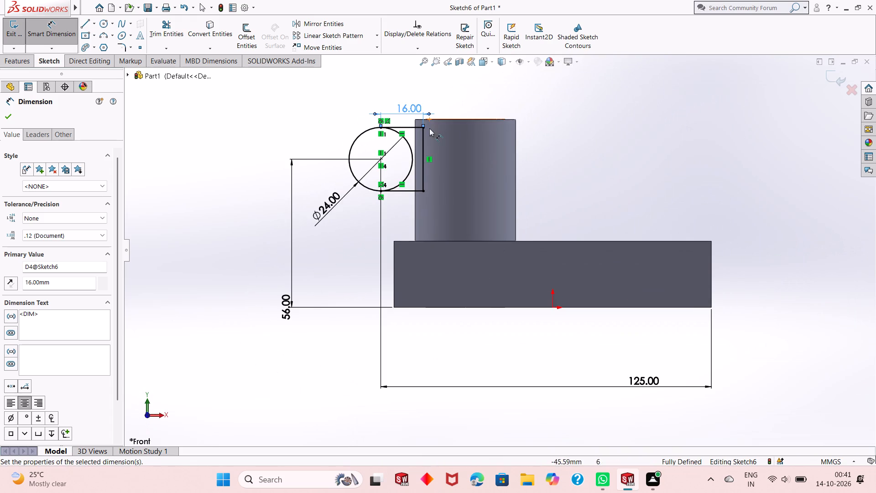
scroll(391, 115, "up", 1)
scroll(405, 145, "down", 4)
right_click(620, 98)
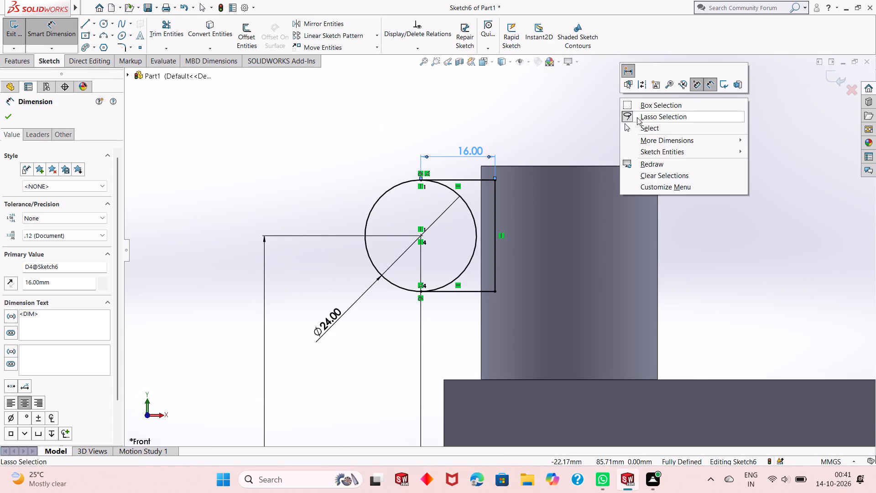
left_click(642, 131)
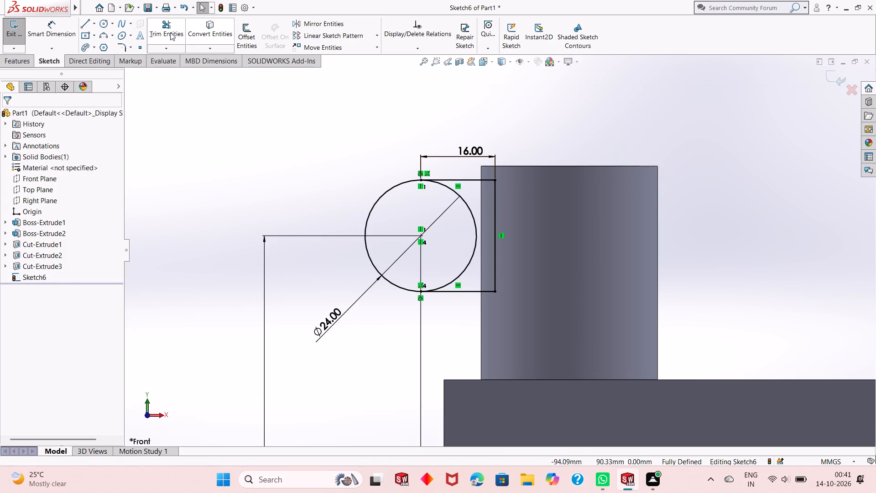
Trim away the circle's inner half facing the boss, leaving a closed round-ended profile.
left_click(169, 33)
left_click(476, 235)
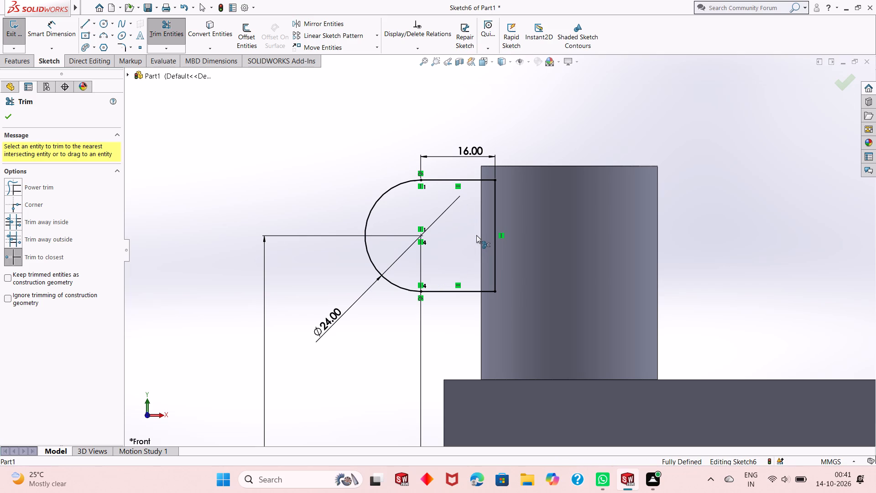
right_click(268, 122)
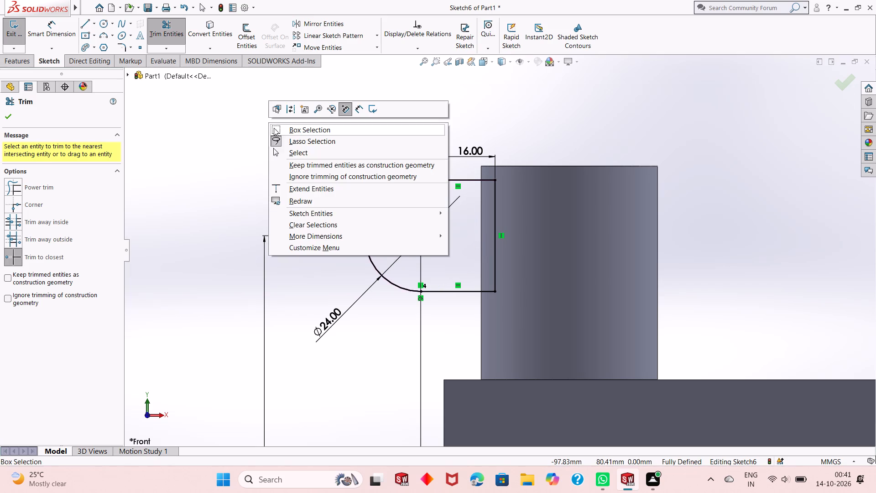
left_click(285, 147)
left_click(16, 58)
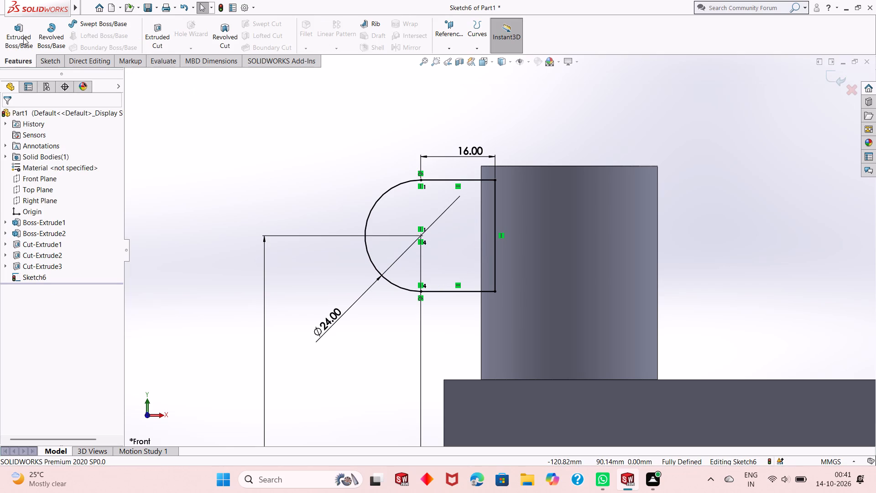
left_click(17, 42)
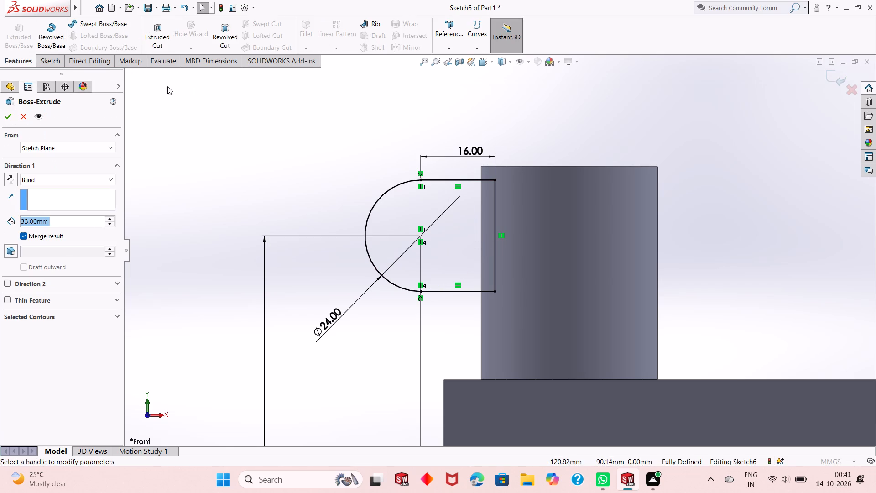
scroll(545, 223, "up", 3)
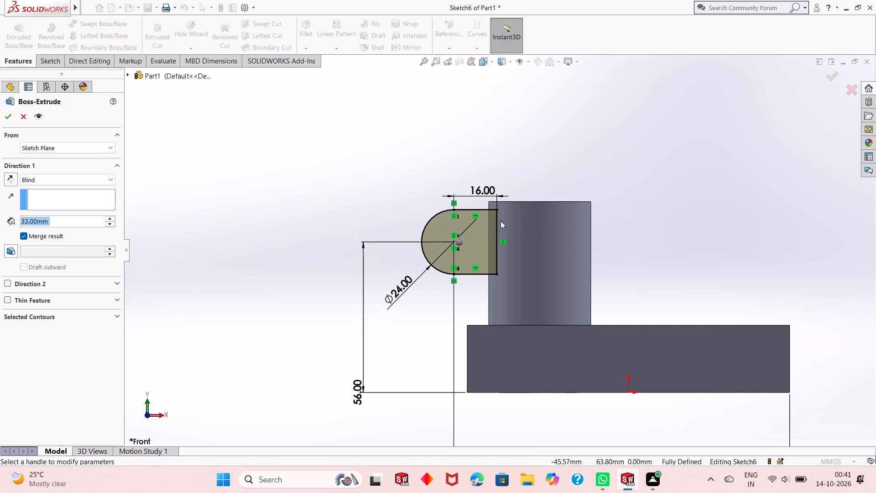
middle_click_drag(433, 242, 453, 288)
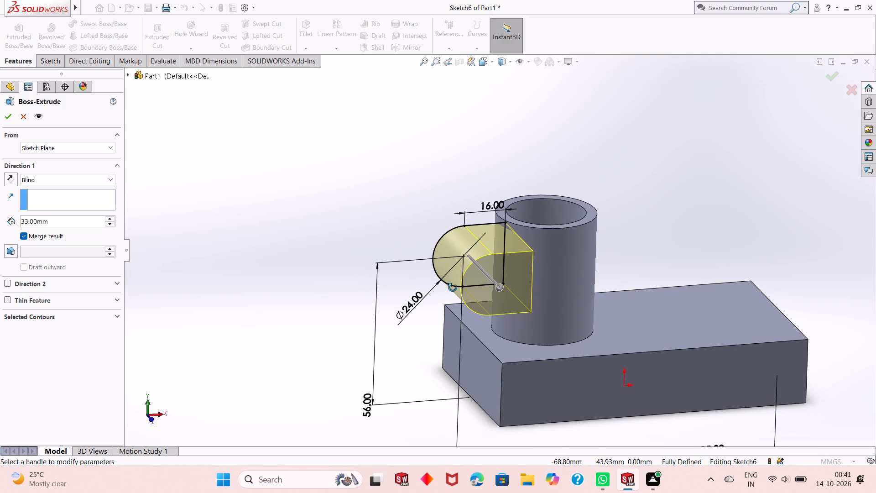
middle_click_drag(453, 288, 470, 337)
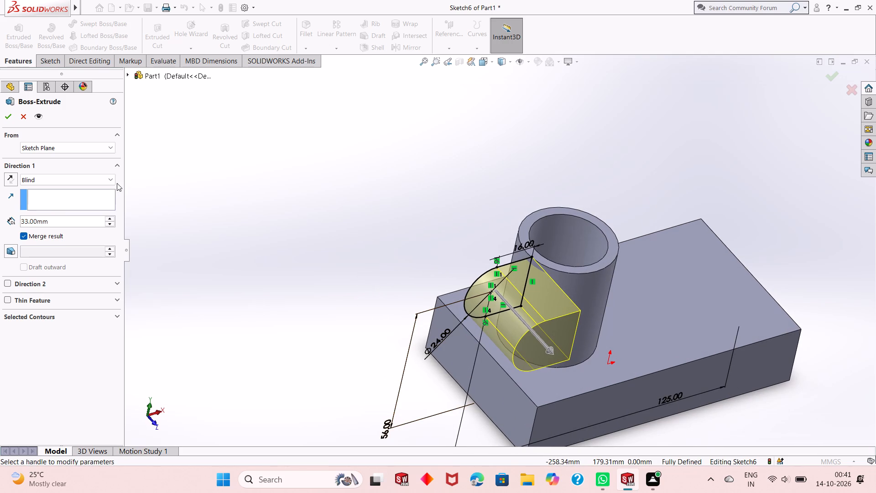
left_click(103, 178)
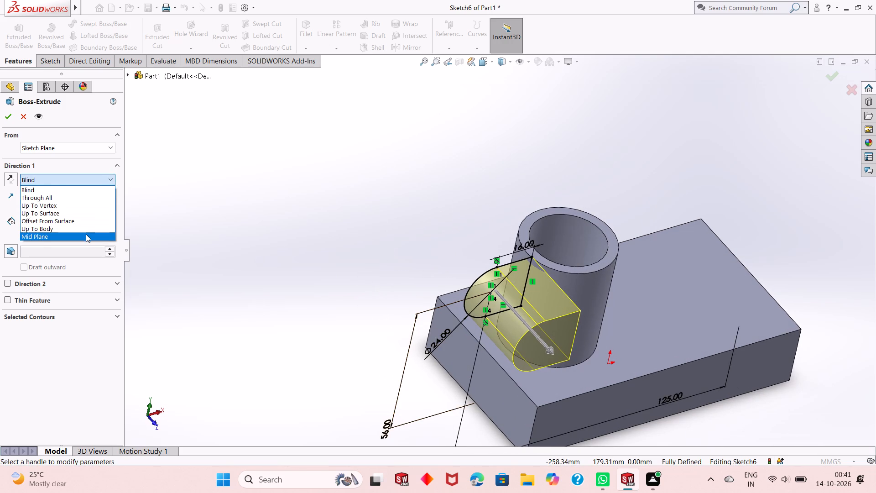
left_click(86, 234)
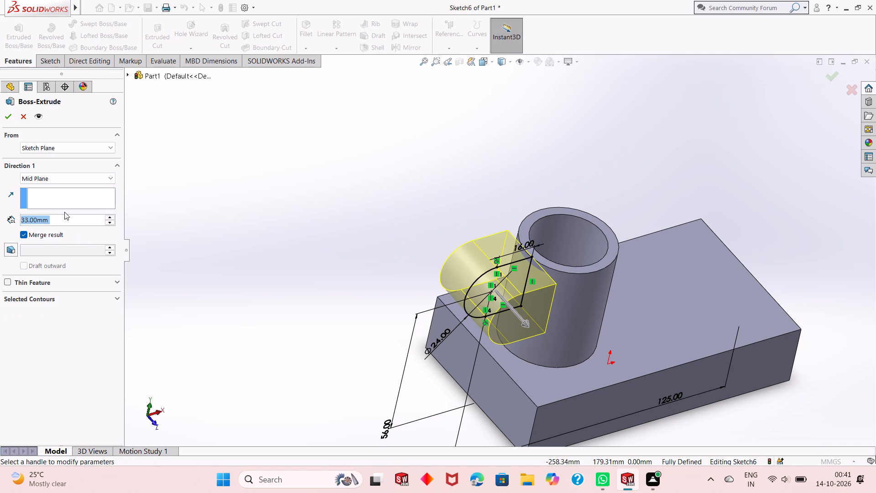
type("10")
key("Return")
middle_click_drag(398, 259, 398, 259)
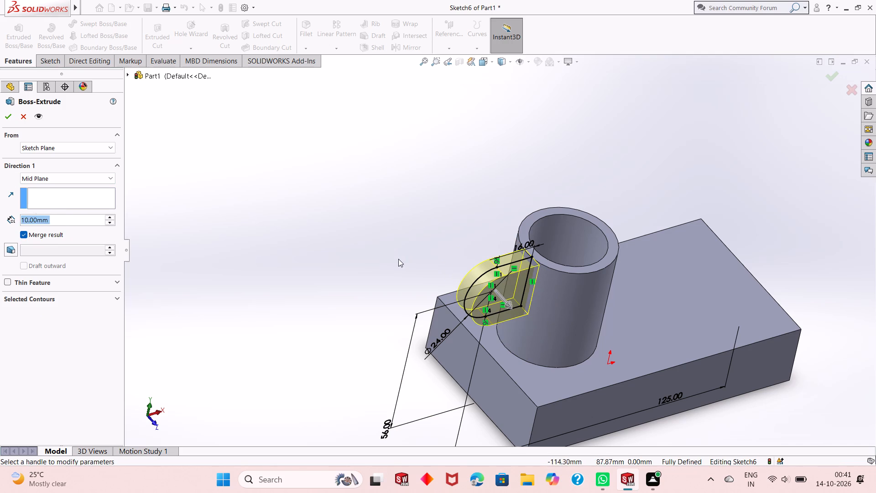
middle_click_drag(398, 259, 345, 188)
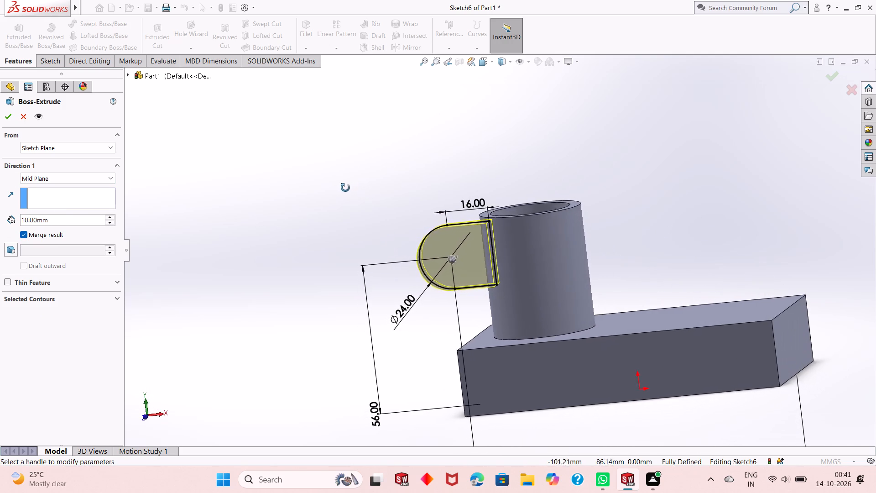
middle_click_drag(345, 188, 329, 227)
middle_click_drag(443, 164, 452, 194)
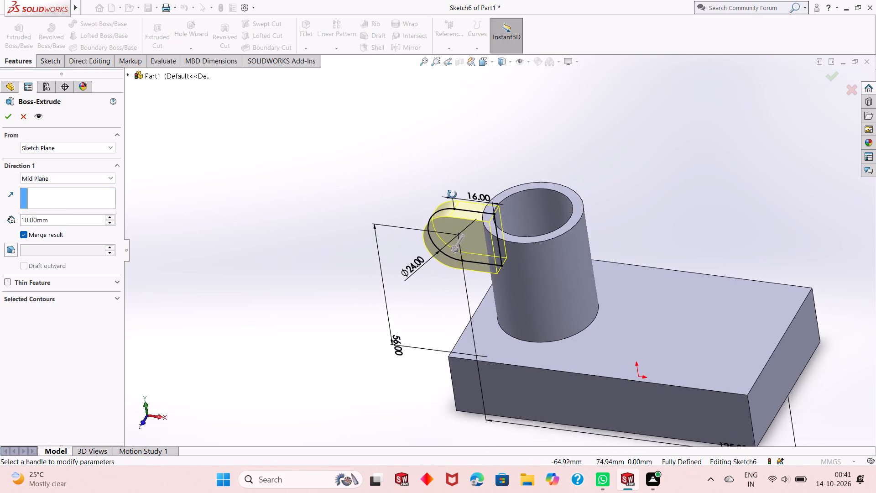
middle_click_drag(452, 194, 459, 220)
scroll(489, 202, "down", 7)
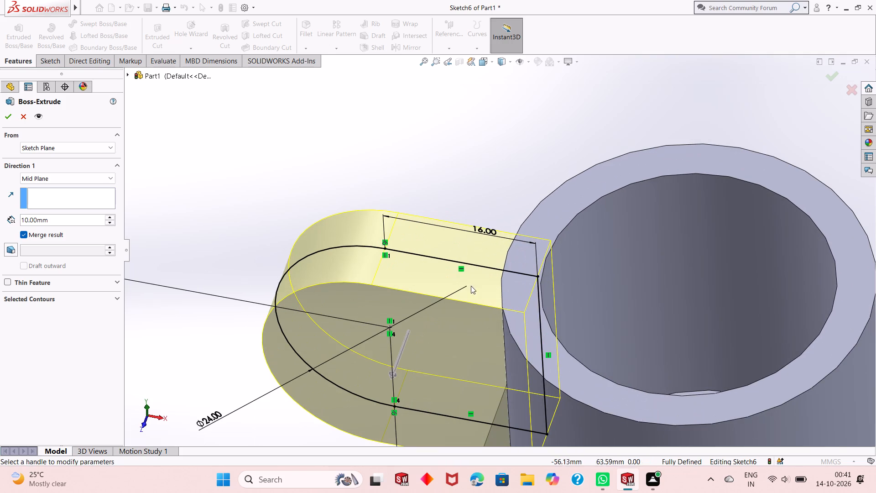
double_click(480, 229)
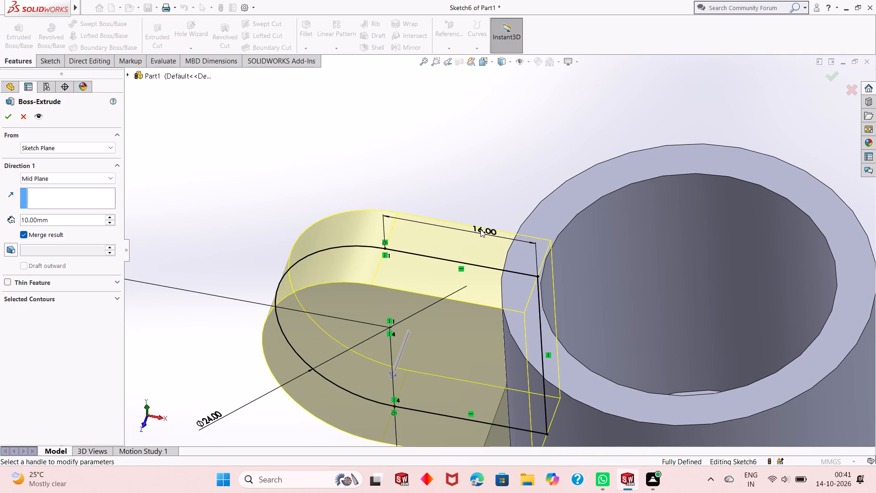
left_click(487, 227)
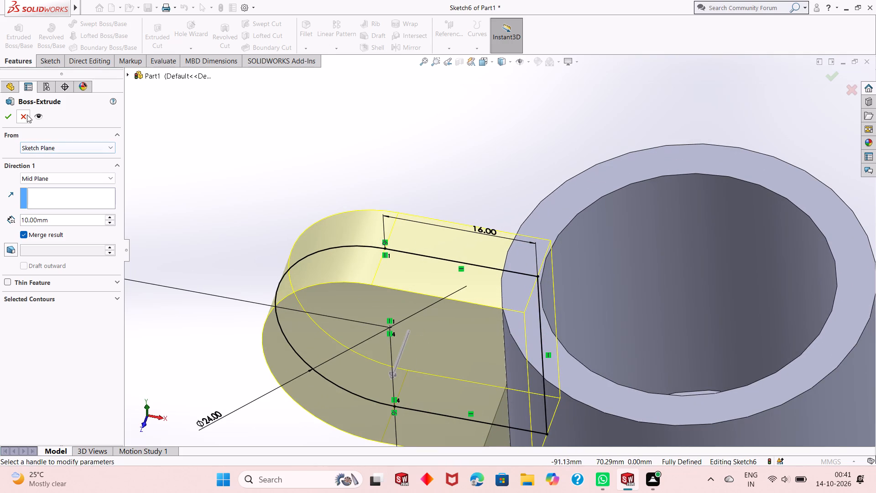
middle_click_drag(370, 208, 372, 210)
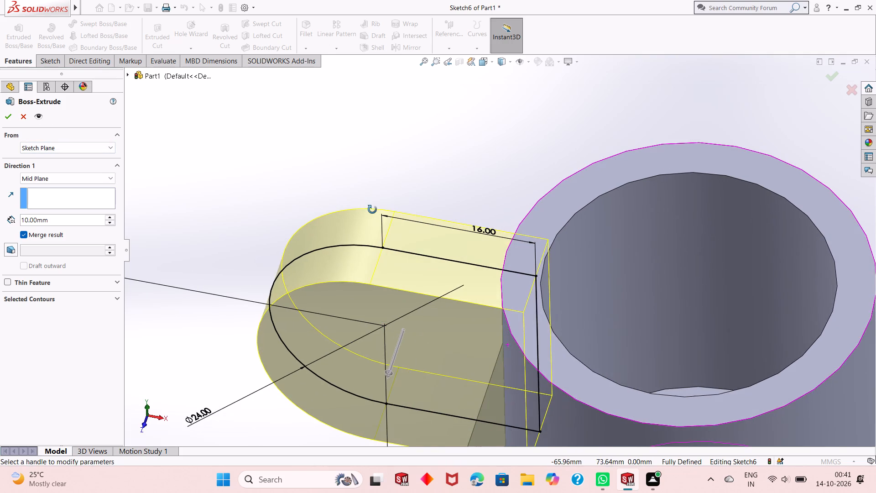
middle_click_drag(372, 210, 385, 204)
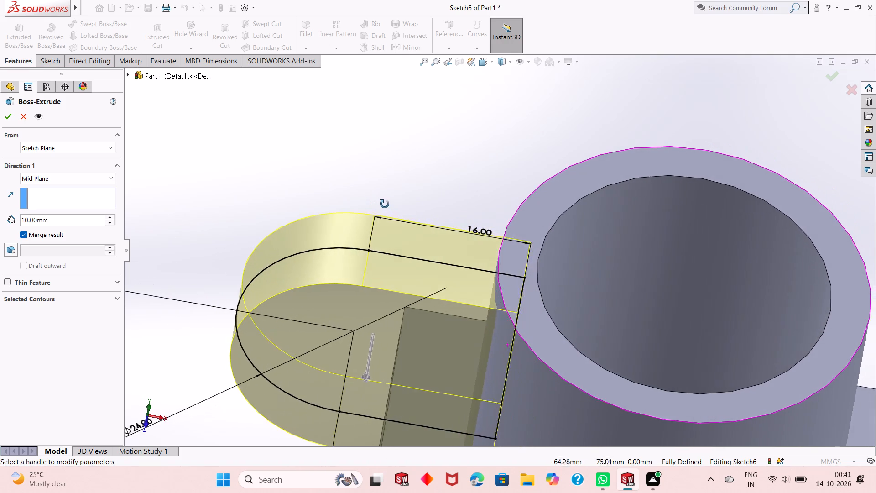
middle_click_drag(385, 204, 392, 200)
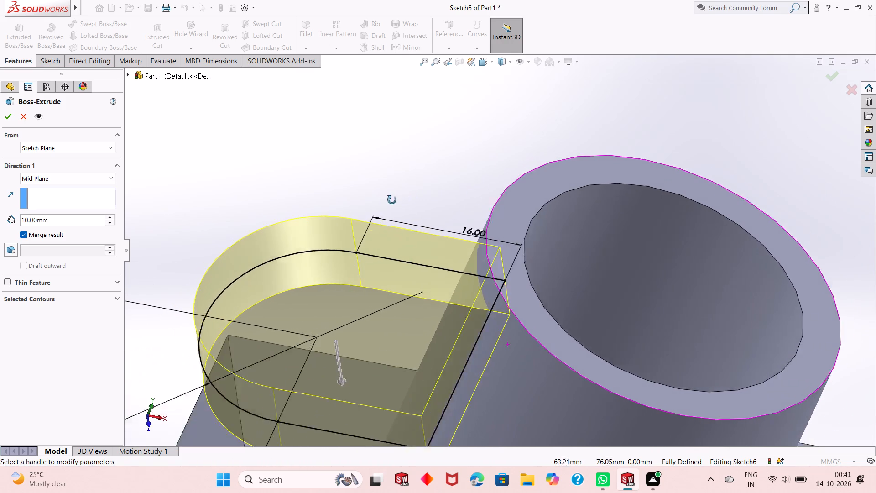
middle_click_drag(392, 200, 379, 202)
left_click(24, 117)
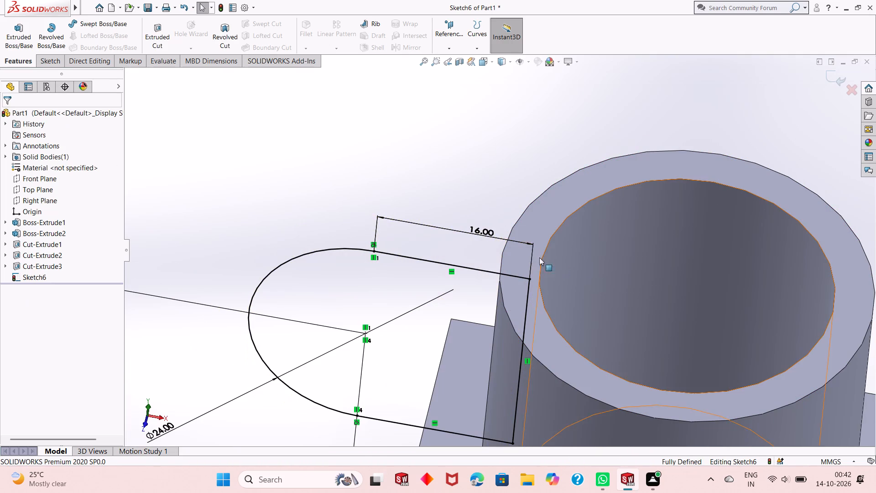
Set the length of the lug profile's upper horizontal line to 15 mm.
double_click(490, 234)
type("15")
key("Return")
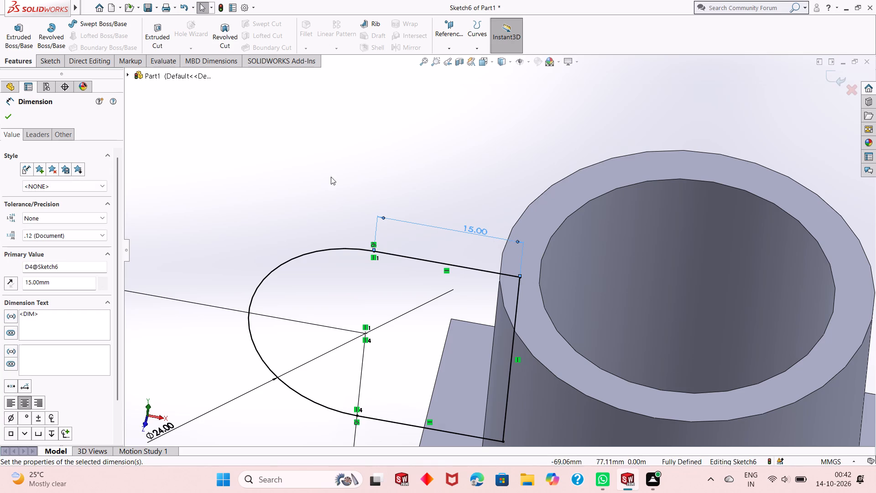
left_click(8, 119)
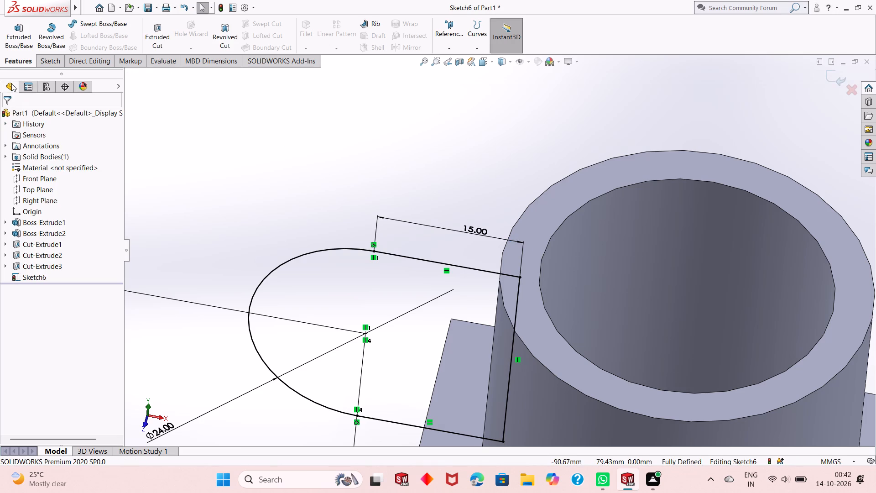
Extrude the round-ended lug profile 10 mm with a Mid Plane end condition, merged with the boss.
left_click(26, 47)
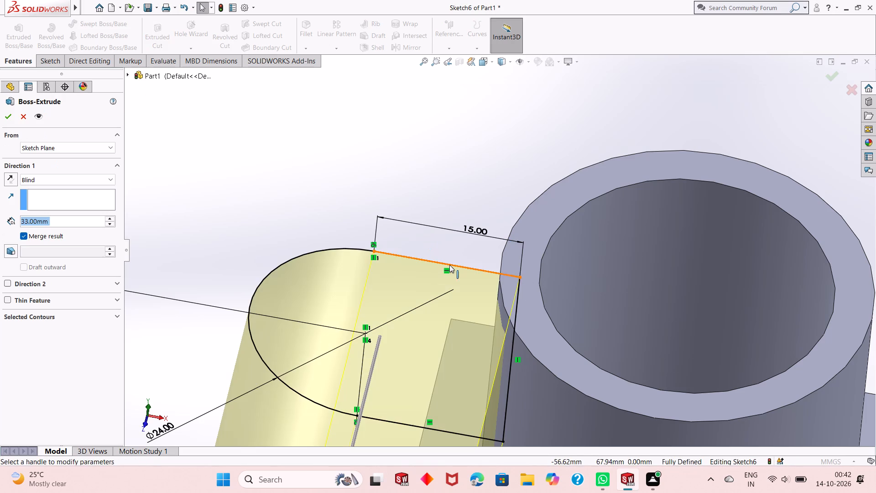
left_click(68, 178)
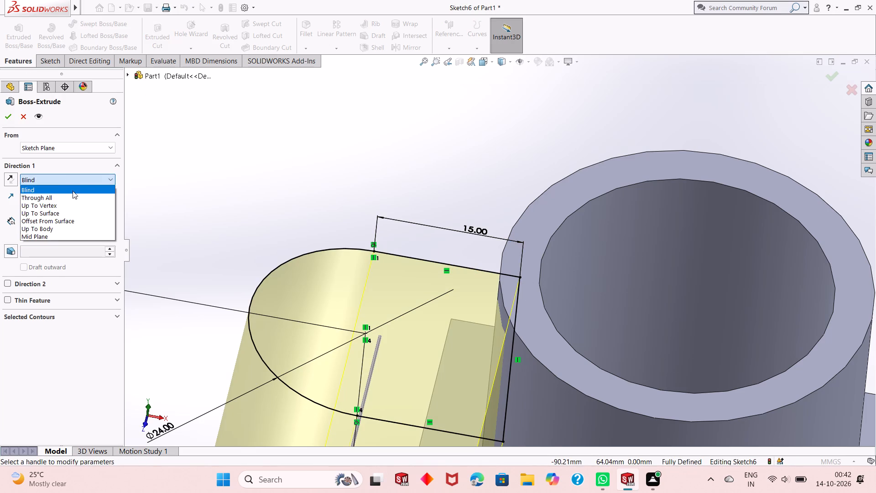
left_click(71, 234)
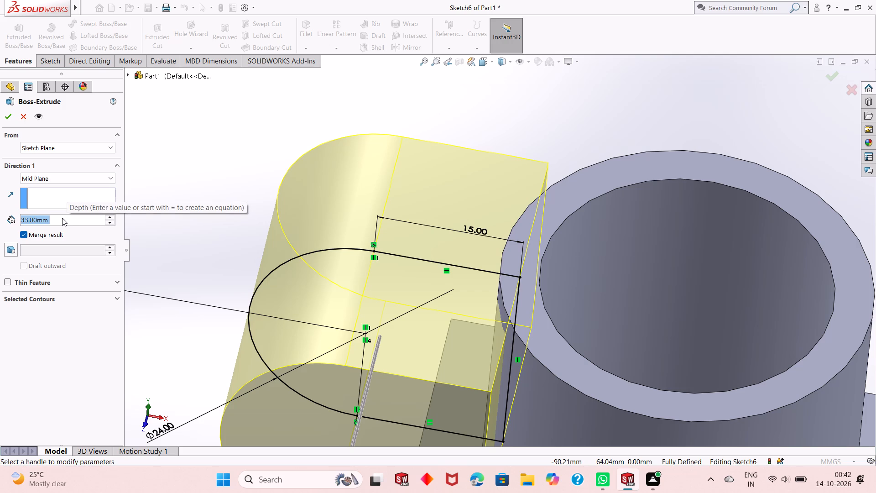
type("10")
key("Return")
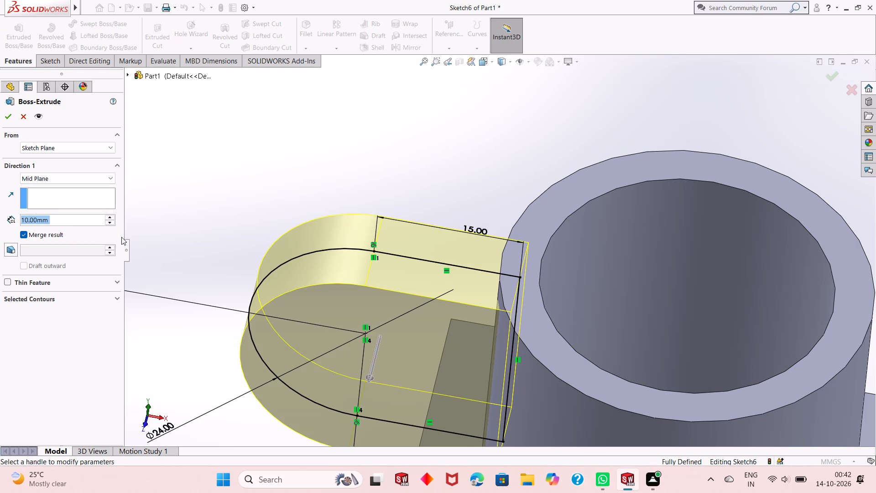
middle_click_drag(344, 289, 354, 232)
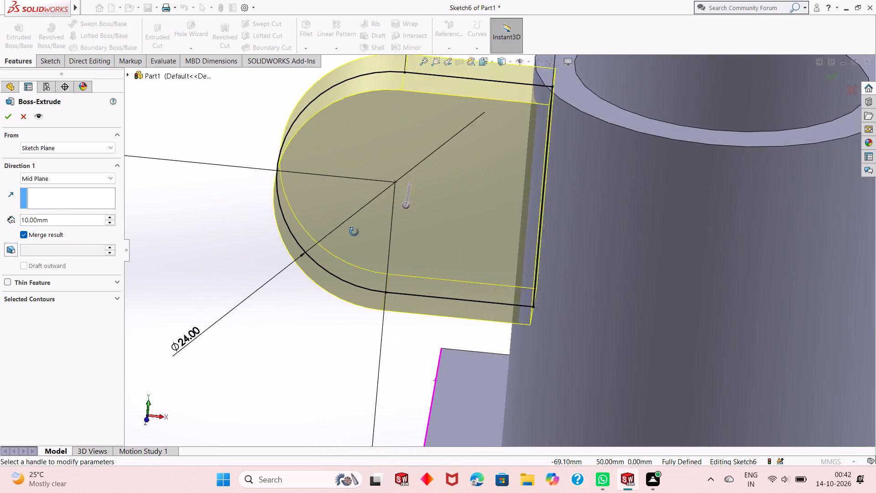
middle_click_drag(354, 232, 365, 271)
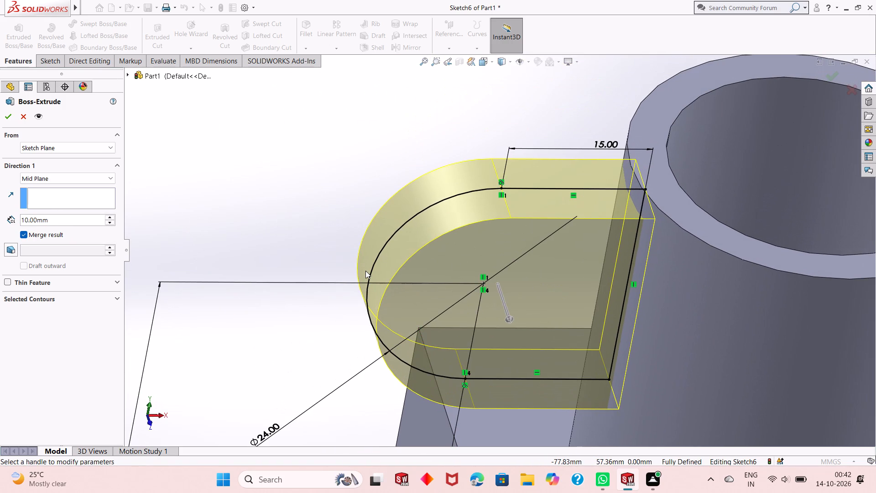
left_click(4, 121)
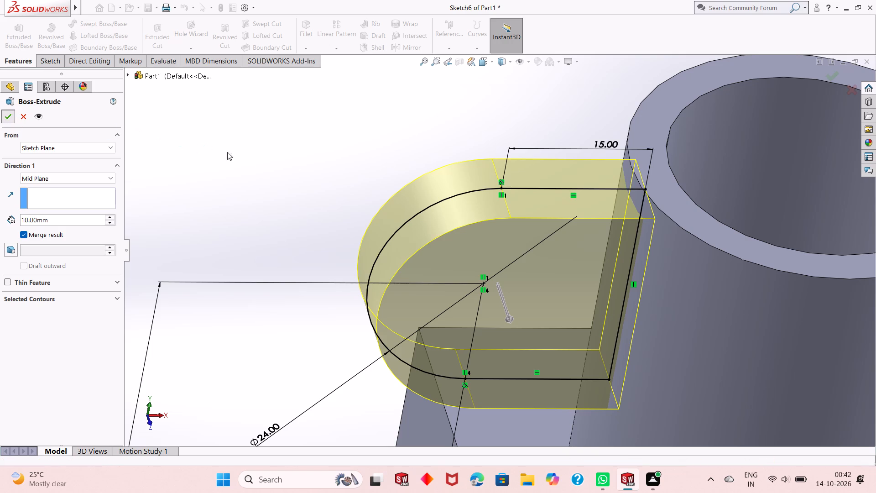
Examine from several angles how the extruded lug joins the boss wall and its bore.
scroll(329, 178, "up", 2)
left_click(263, 162)
scroll(440, 251, "up", 2)
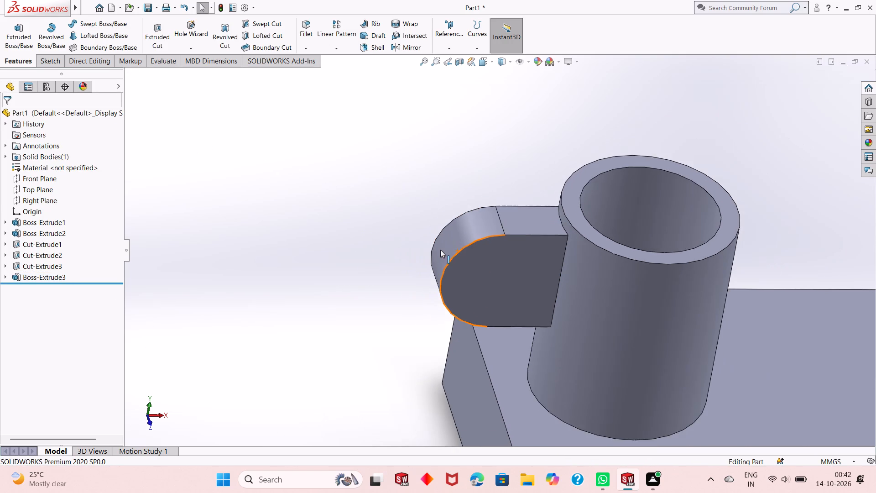
middle_click_drag(440, 250, 502, 168)
scroll(472, 246, "up", 2)
middle_click_drag(511, 241, 489, 299)
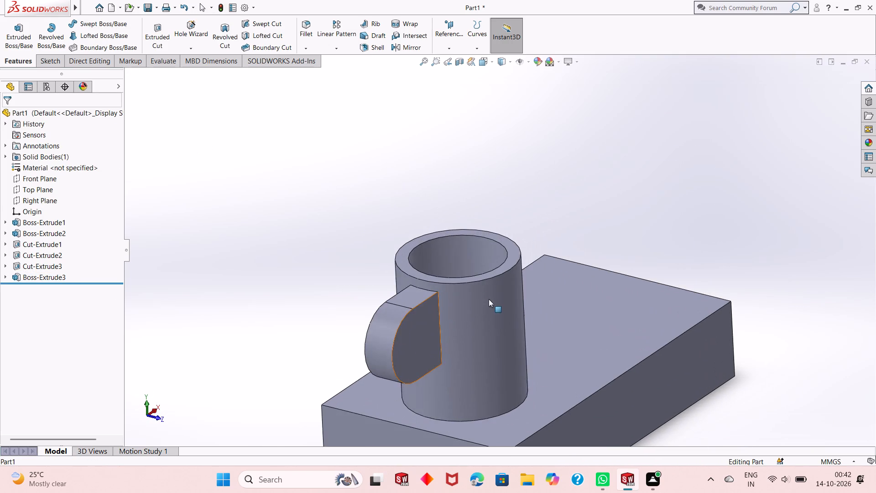
scroll(489, 299, "up", 4)
middle_click_drag(482, 308, 463, 300)
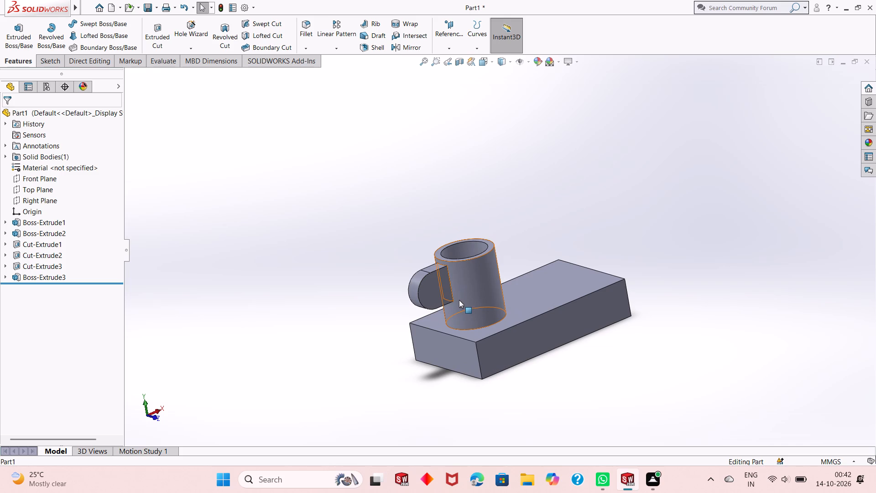
Start a sketch on the lug's front flat face and draw a circle of about 6.6 mm radius concentric with its rounded end.
left_click(428, 289)
left_click(471, 267)
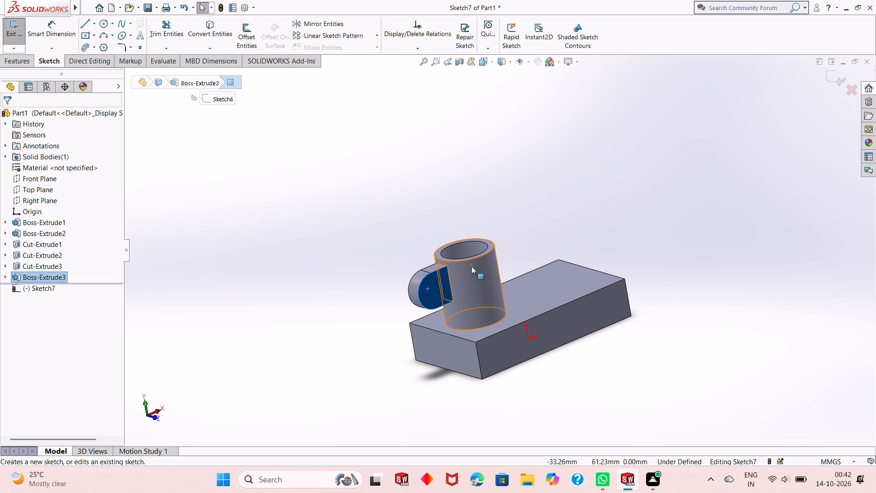
key("ctrl+8")
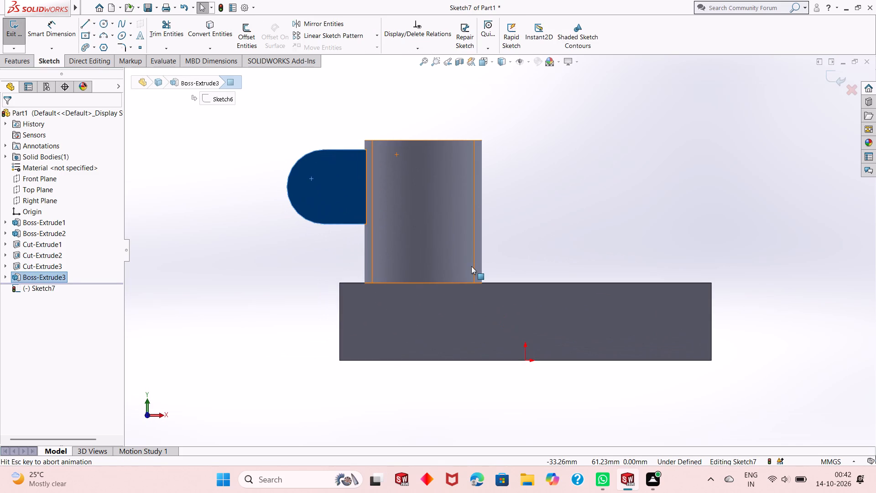
scroll(471, 266, "up", 2)
scroll(423, 198, "down", 2)
left_click(349, 118)
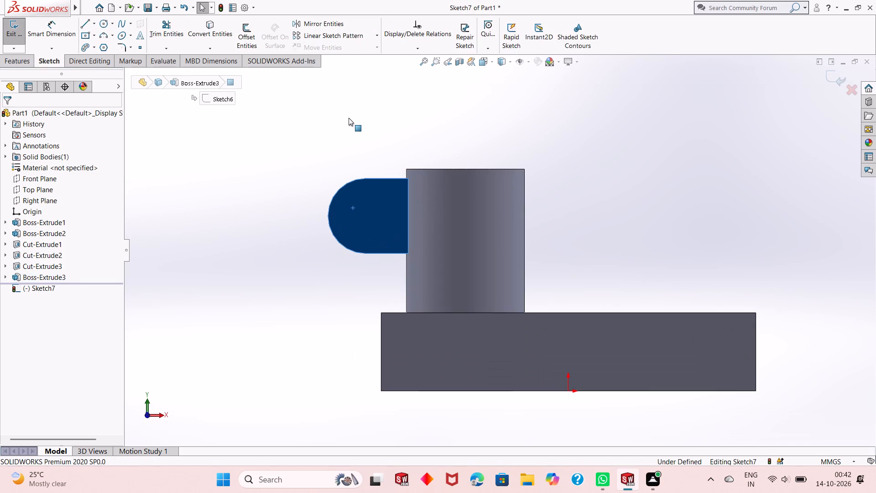
left_click(103, 21)
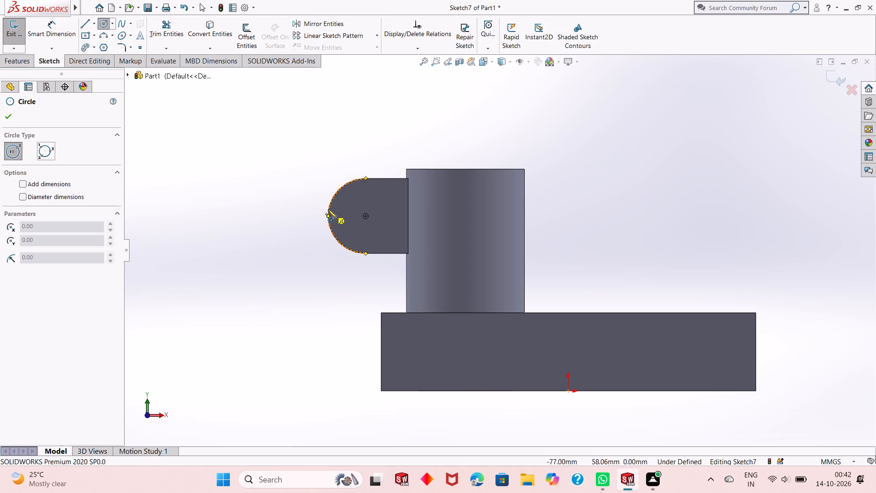
left_click(366, 218)
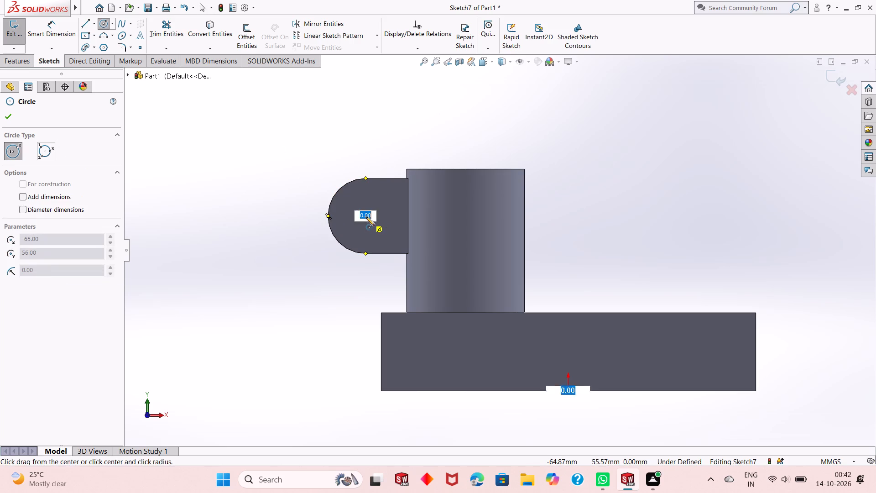
left_click(376, 199)
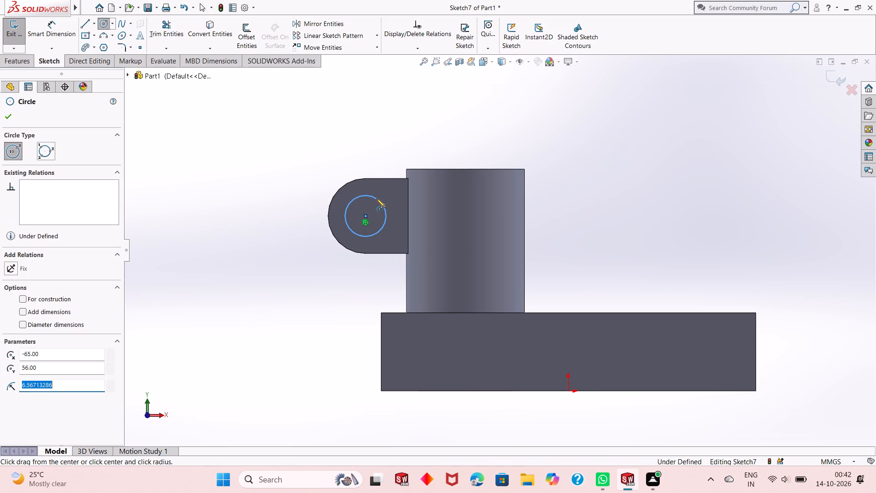
Dimension the circle on the lug's face to a diameter of 10 mm.
right_click(180, 184)
left_click(189, 185)
left_click(55, 26)
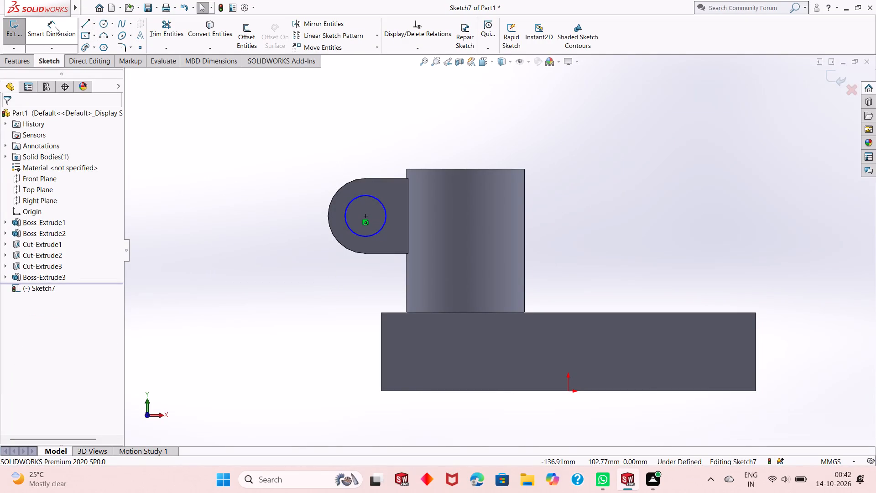
left_click(356, 235)
left_click(310, 257)
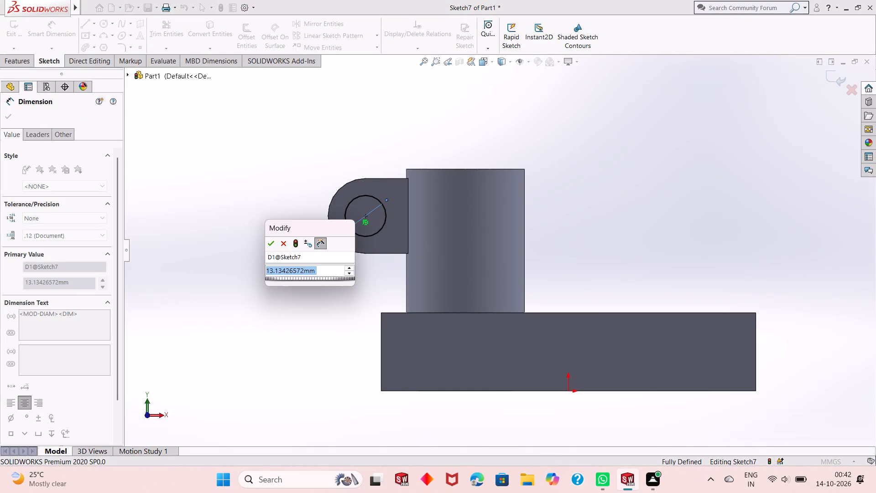
type("10")
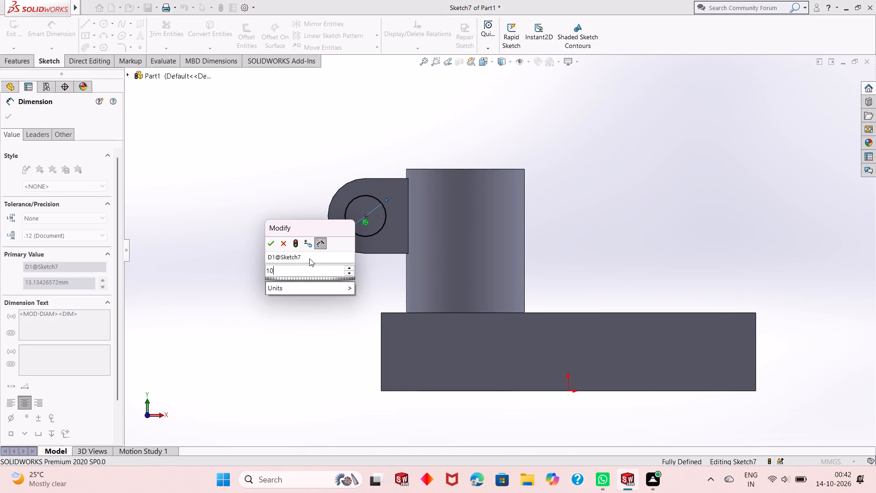
key("Return")
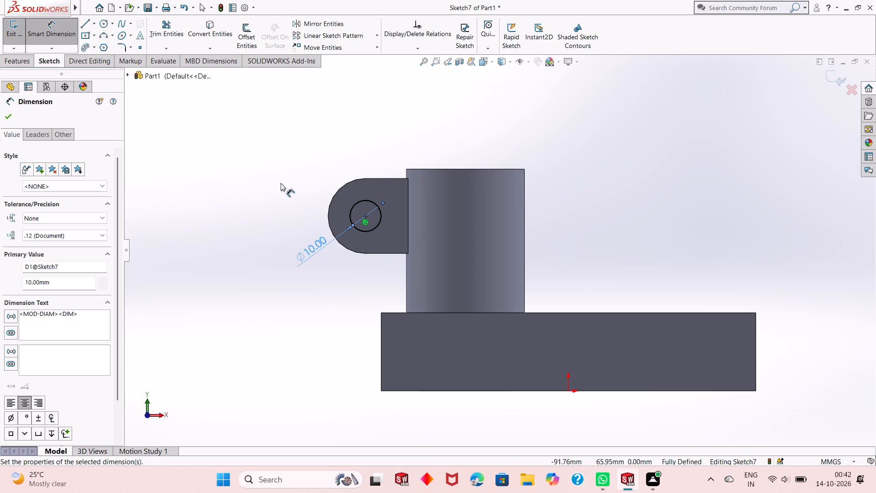
right_click(276, 178)
left_click(283, 211)
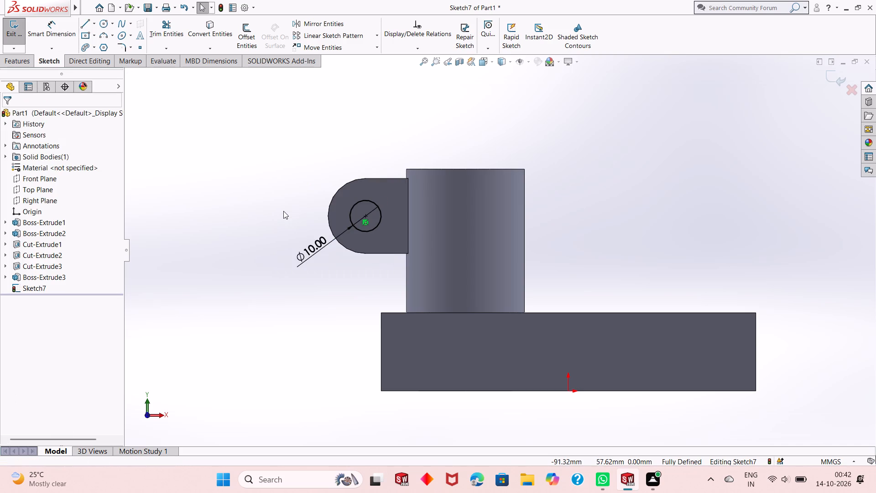
Cut the circle through the lug with a Blind Extruded Cut 10 mm deep.
middle_click_drag(301, 227, 320, 267)
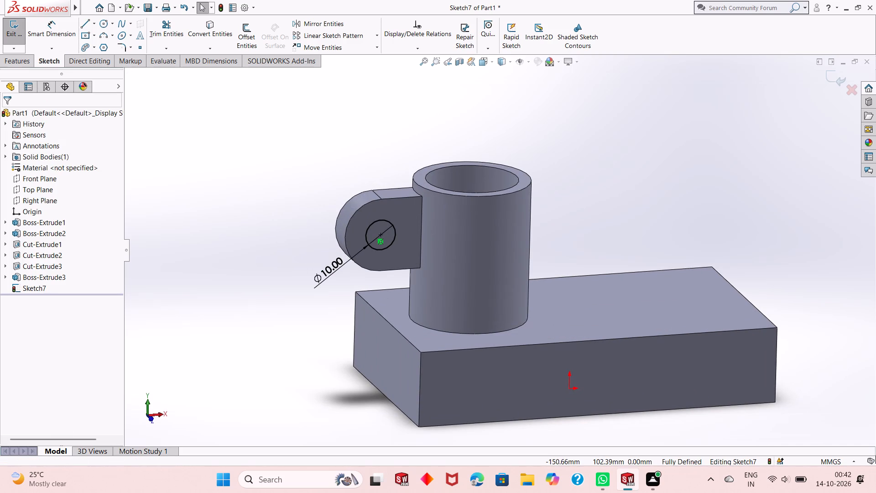
left_click(18, 64)
left_click(150, 33)
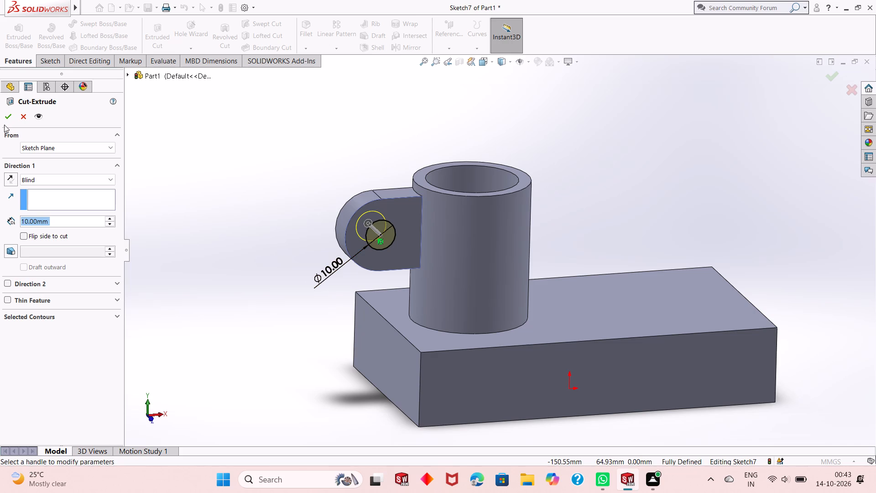
left_click(7, 121)
left_click(314, 260)
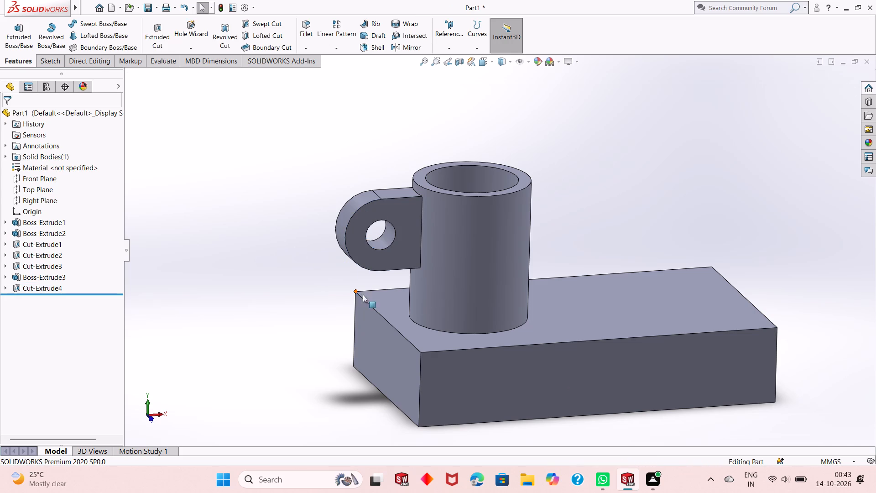
Examine the lug hole and the boss's internal bores from several angles, using a temporary section view on the Front Plane.
middle_click_drag(363, 297, 345, 157)
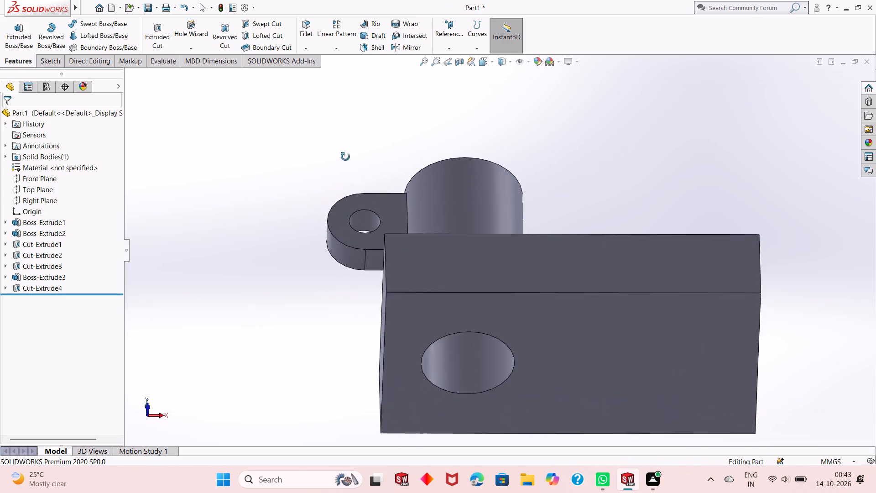
middle_click_drag(345, 157, 332, 320)
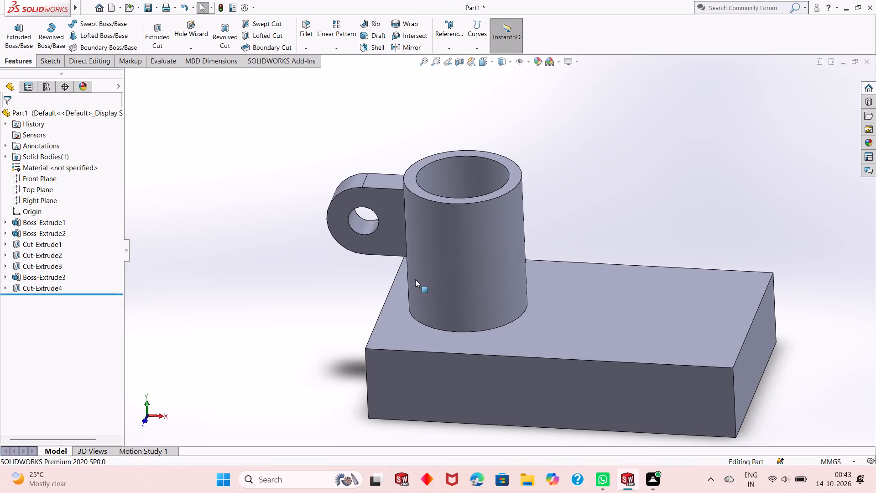
middle_click_drag(421, 280, 400, 291)
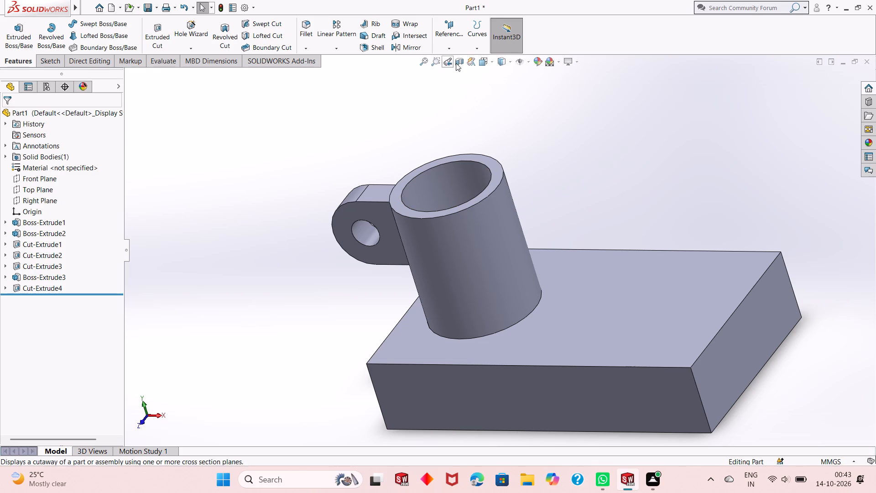
left_click(456, 63)
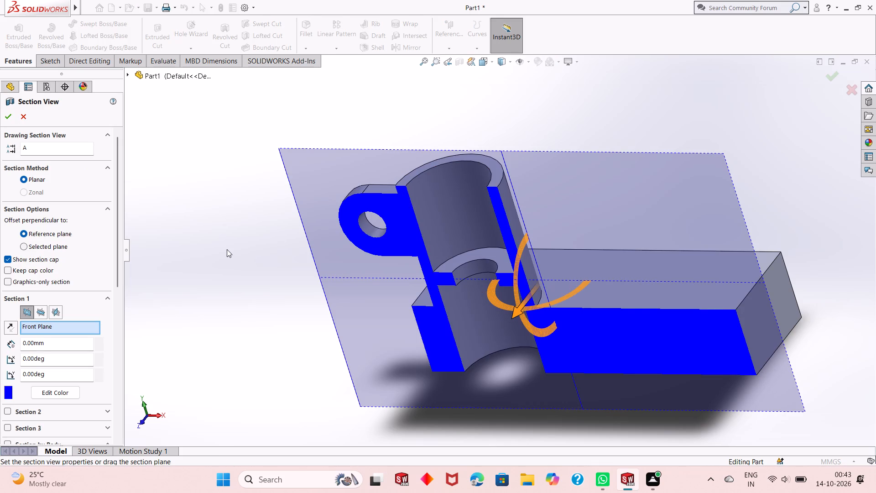
middle_click_drag(227, 249, 252, 182)
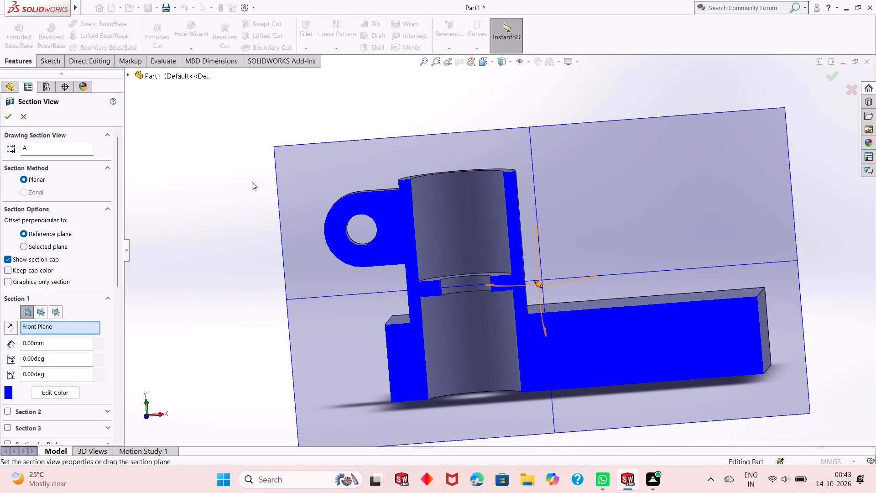
middle_click_drag(247, 250, 250, 229)
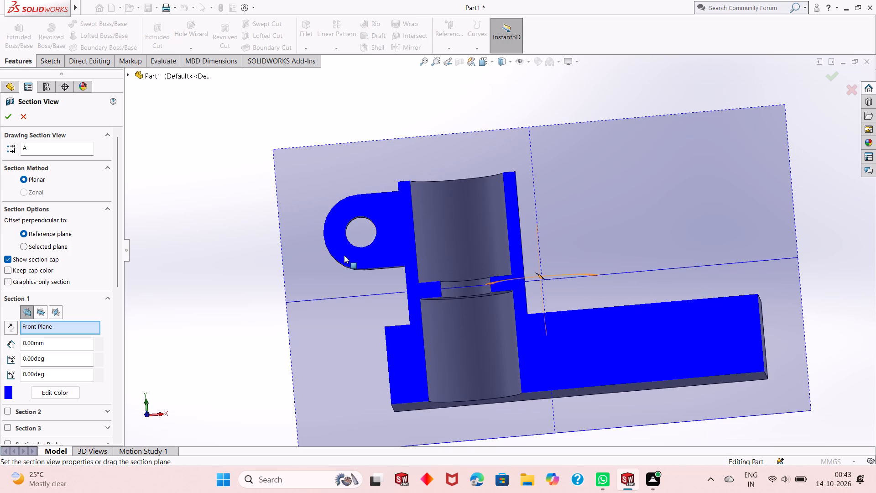
middle_click_drag(365, 225, 379, 245)
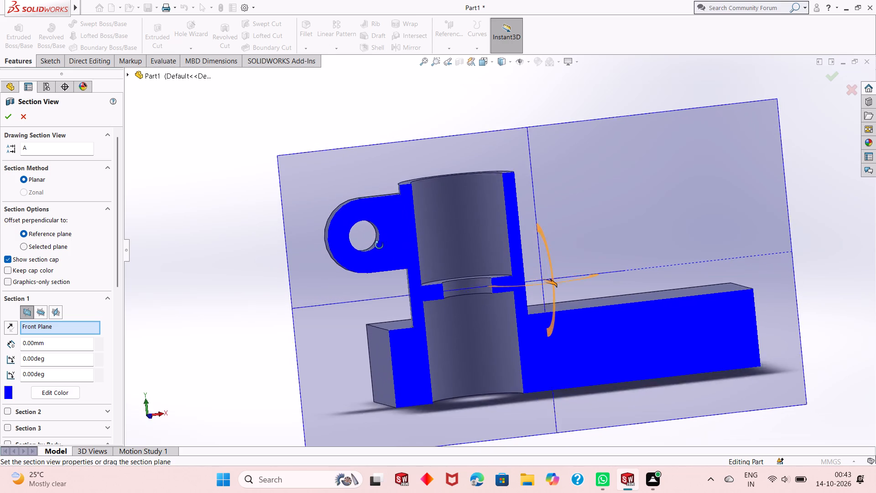
middle_click_drag(379, 245, 379, 251)
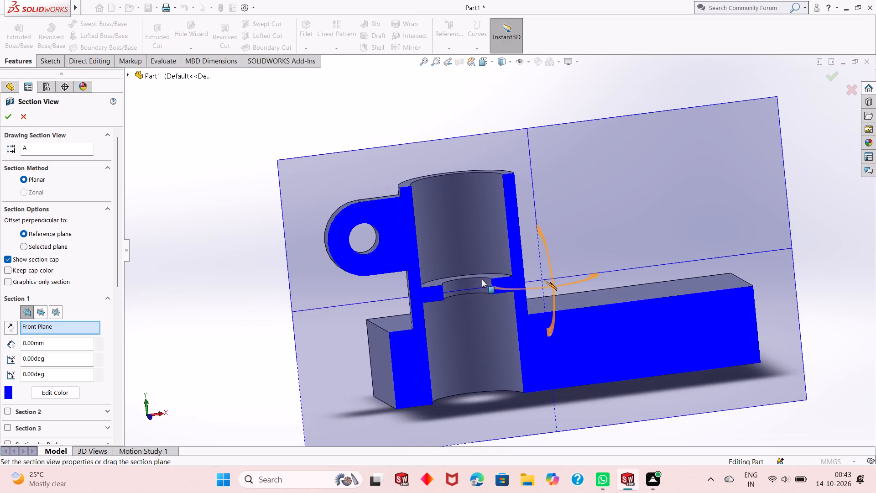
key("Escape")
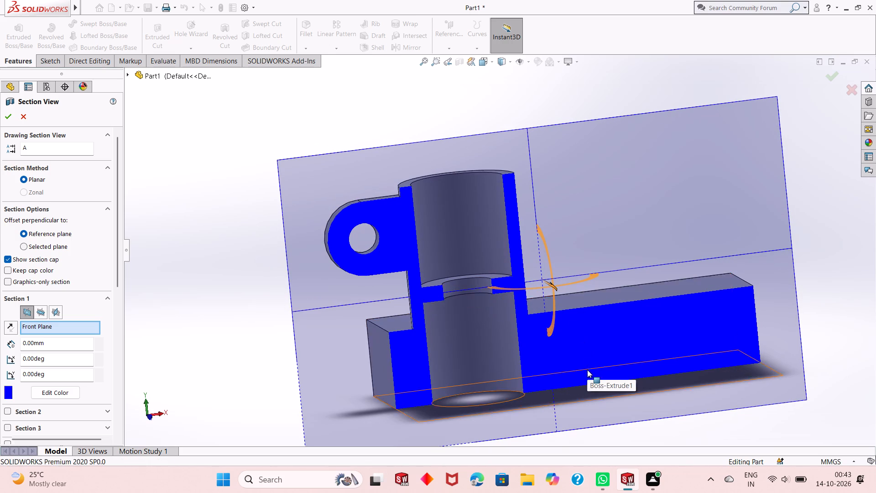
Start a sketch on the block's top face and draw two circles of about 13 mm radius, one above the other, near the end opposite the boss.
scroll(557, 367, "up", 1)
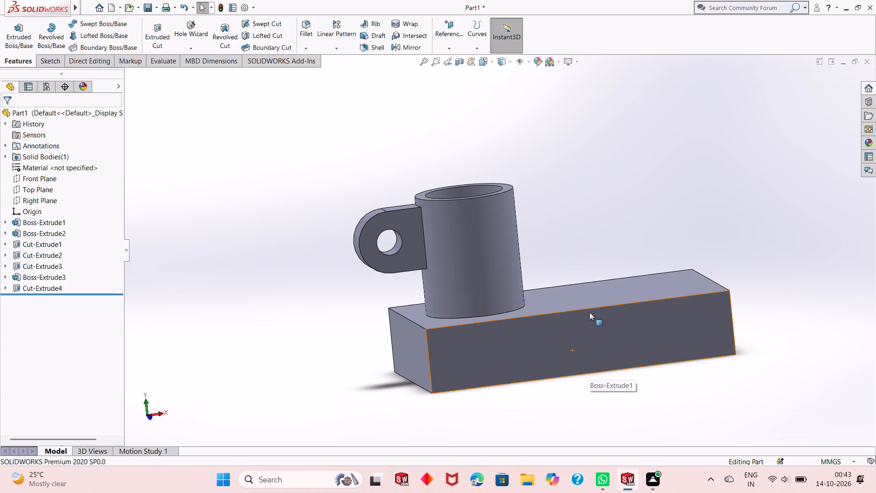
scroll(588, 254, "down", 1)
middle_click_drag(580, 294, 563, 353)
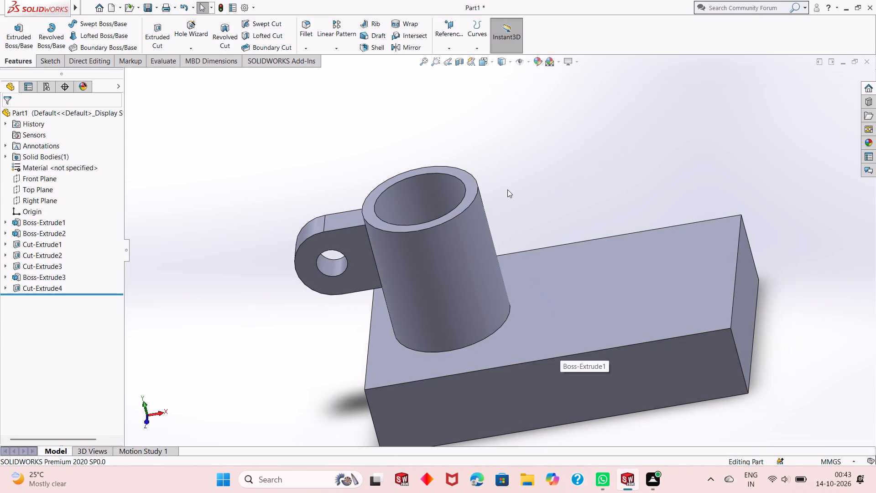
middle_click_drag(507, 189, 507, 252)
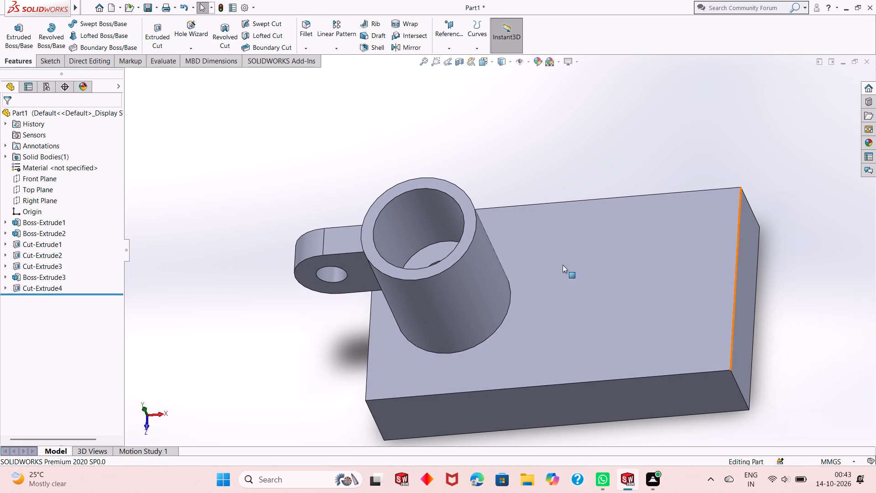
left_click(563, 265)
left_click(601, 238)
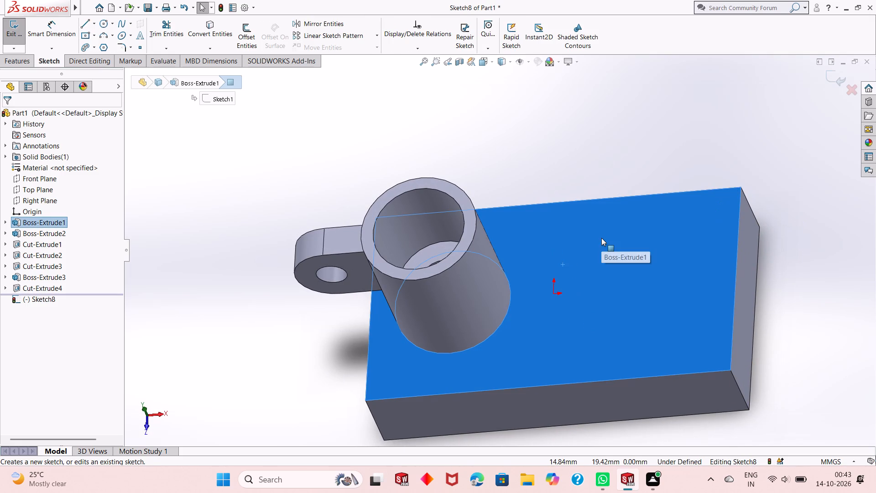
key("ctrl+8")
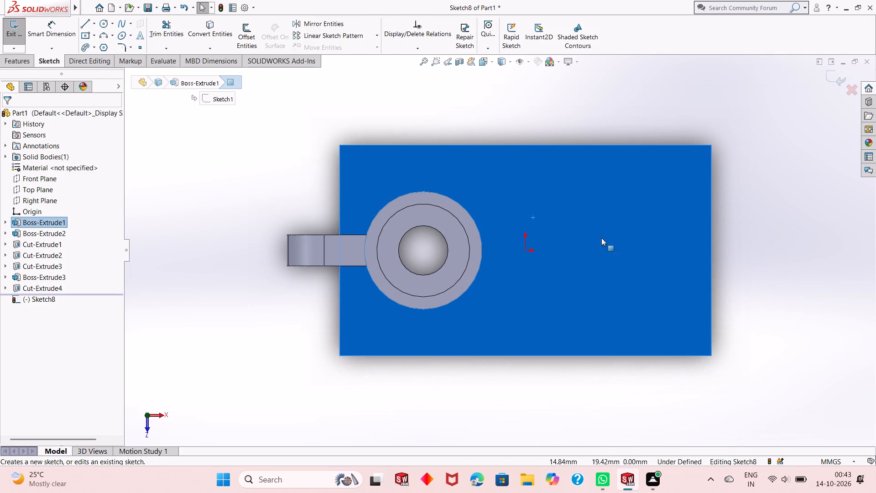
left_click(744, 207)
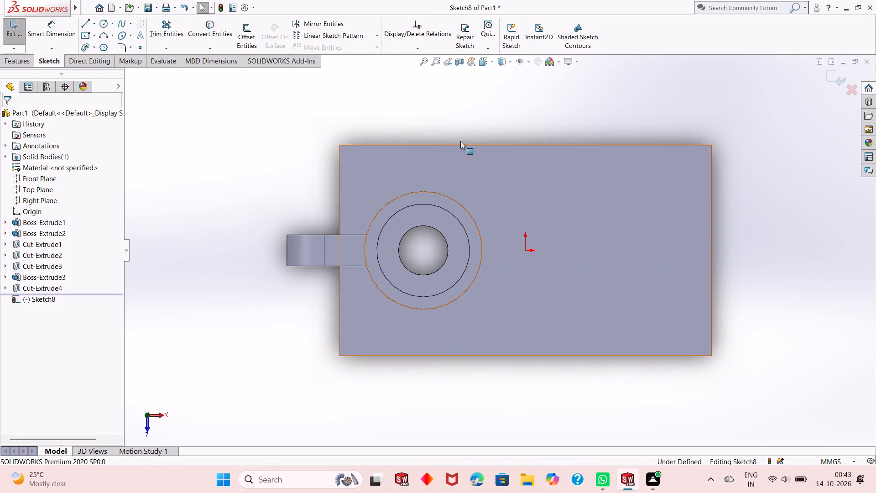
left_click(104, 26)
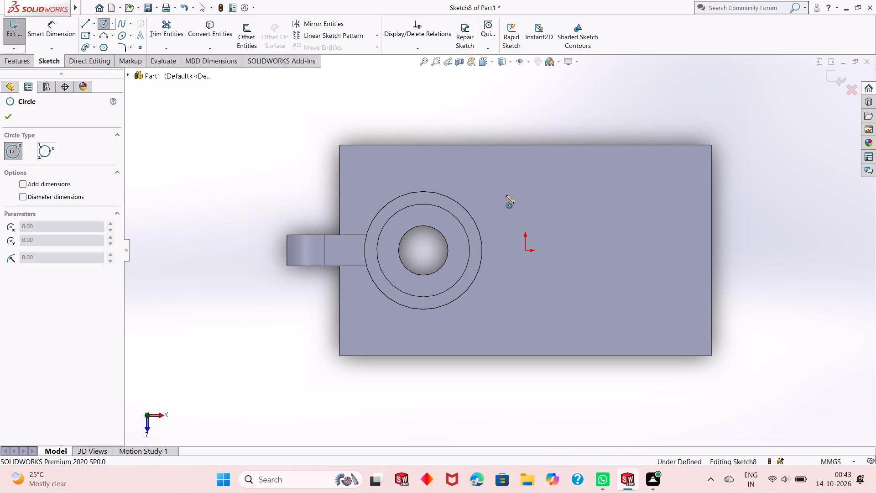
left_click(634, 189)
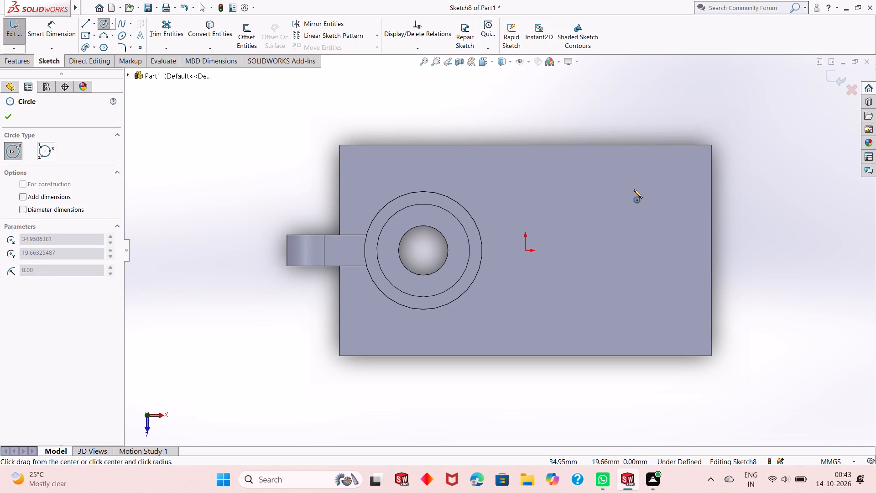
left_click(605, 219)
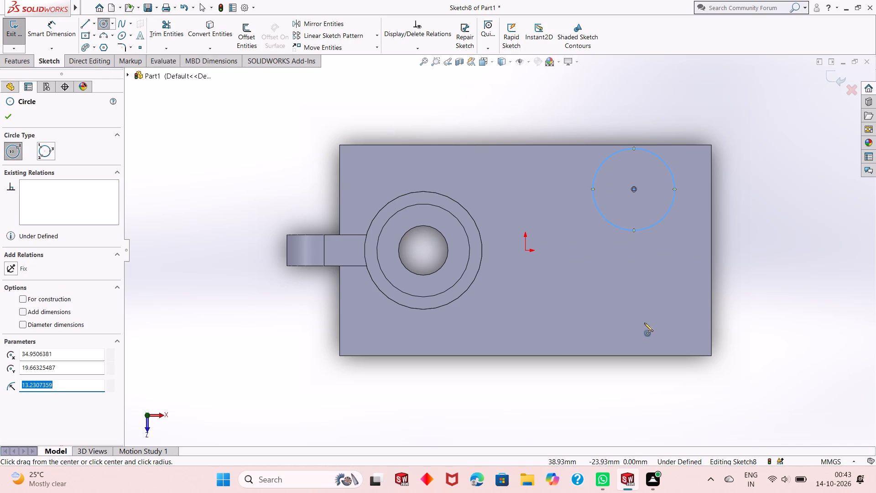
left_click(632, 307)
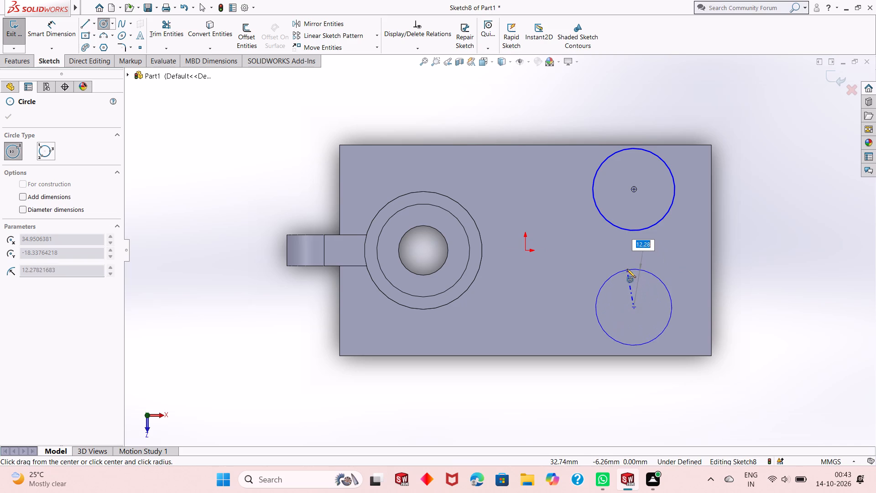
left_click(626, 266)
right_click(725, 104)
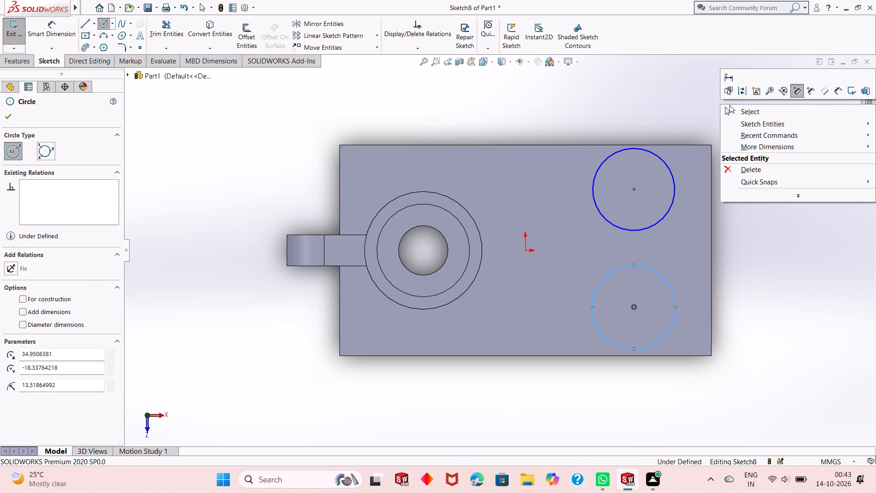
left_click(731, 106)
Dimension both circles on the block's top face to a diameter of 20 mm.
left_click(34, 29)
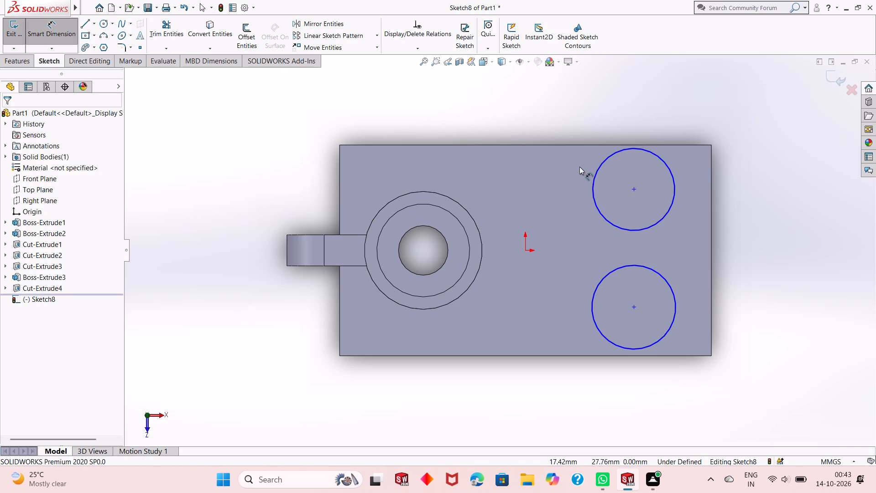
left_click(591, 184)
left_click(553, 120)
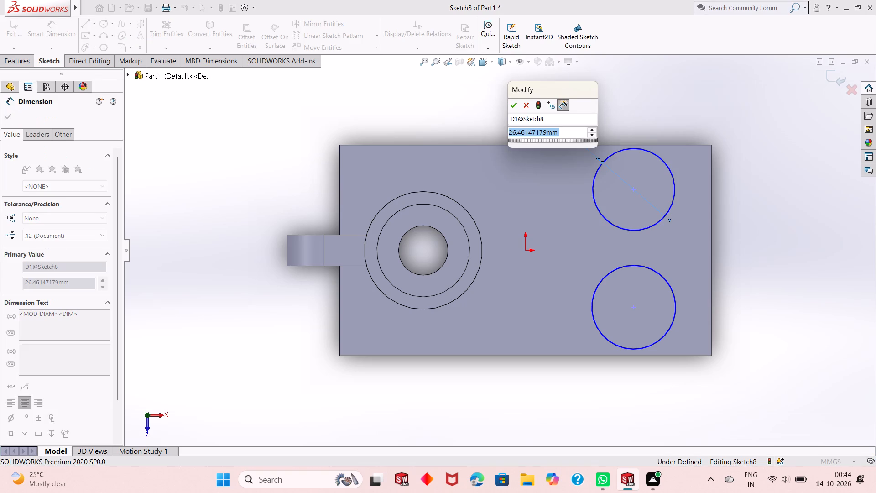
type("20")
key("Return")
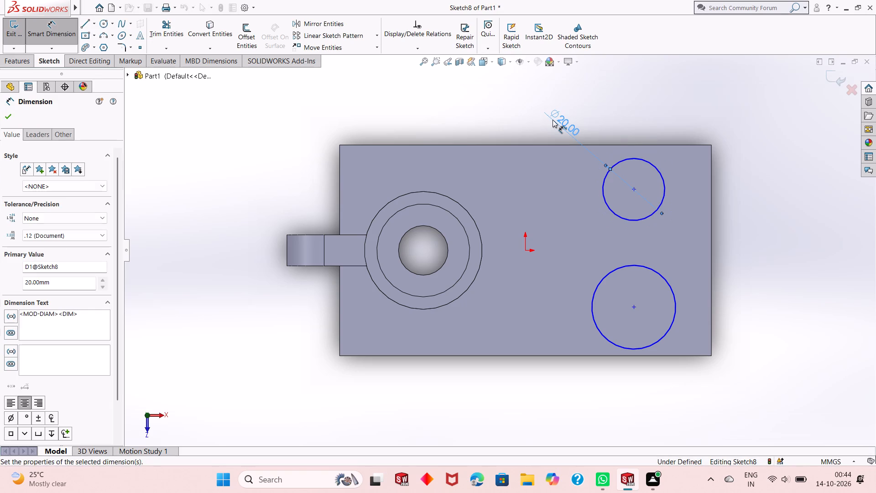
left_click(615, 345)
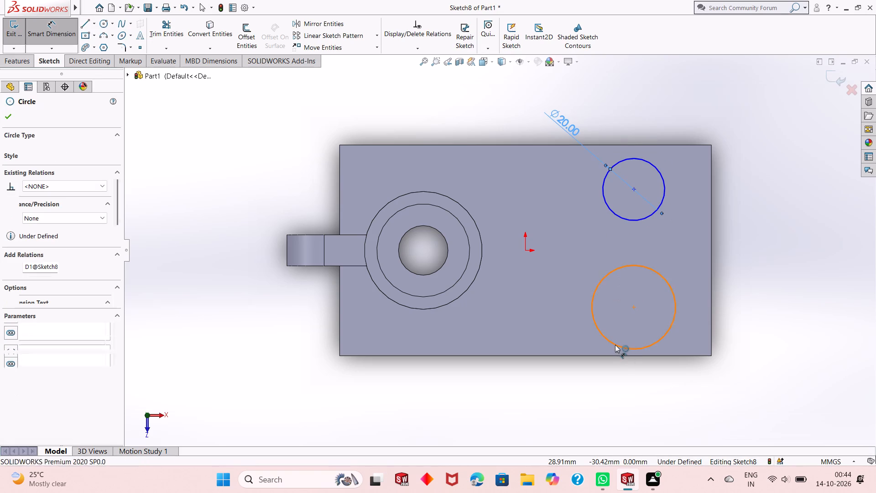
left_click(575, 386)
type("20")
key("Return")
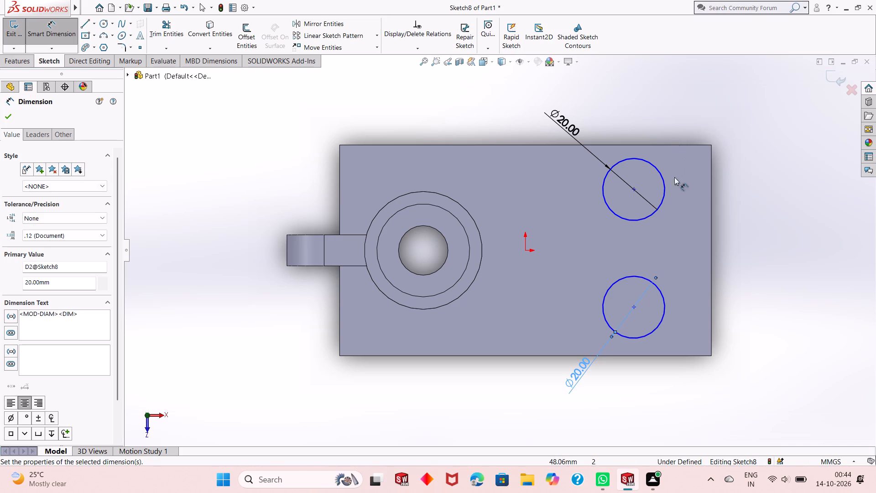
Dimension the centres of the upper and lower 20 mm circles each 17 mm vertically from the origin.
left_click(635, 191)
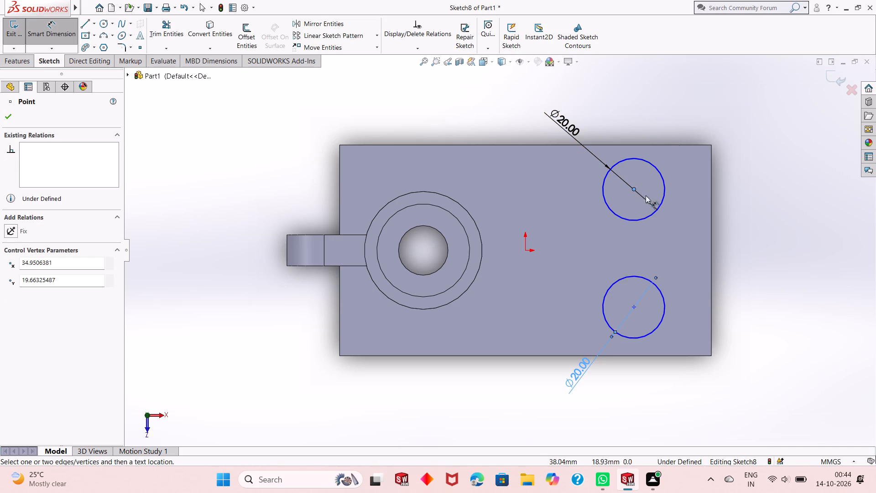
left_click(526, 248)
left_click(771, 219)
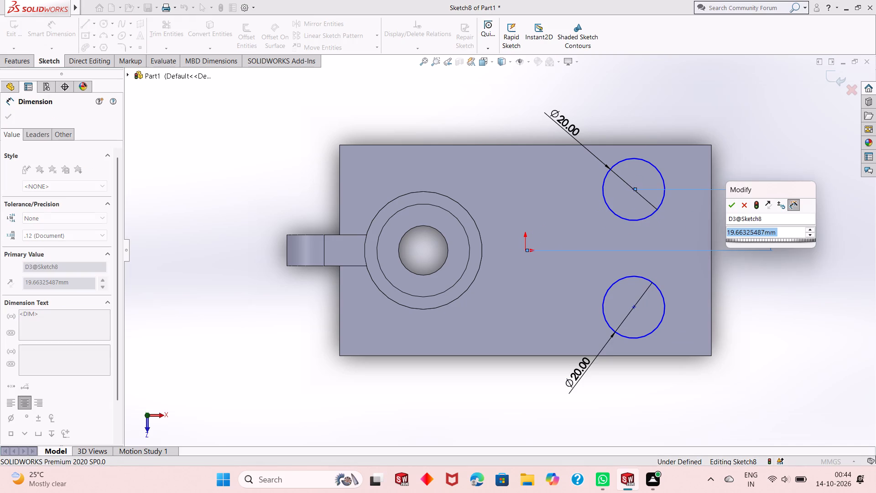
type("34/2")
key("Return")
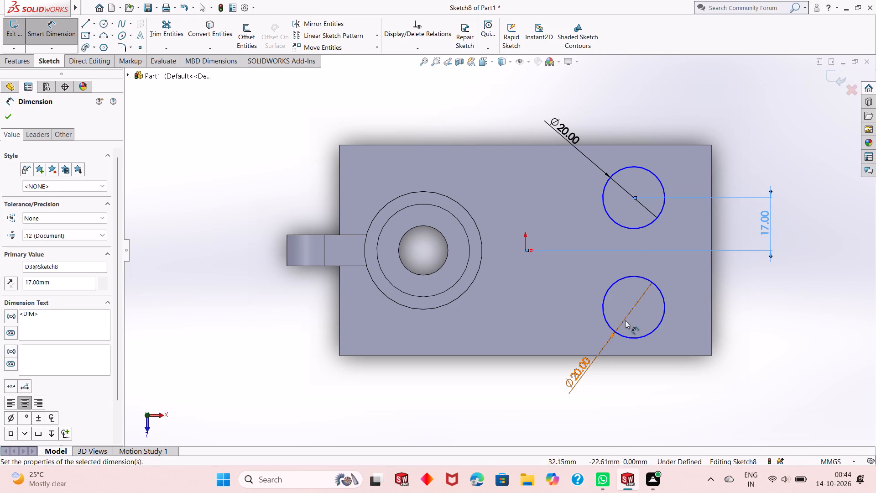
left_click(636, 308)
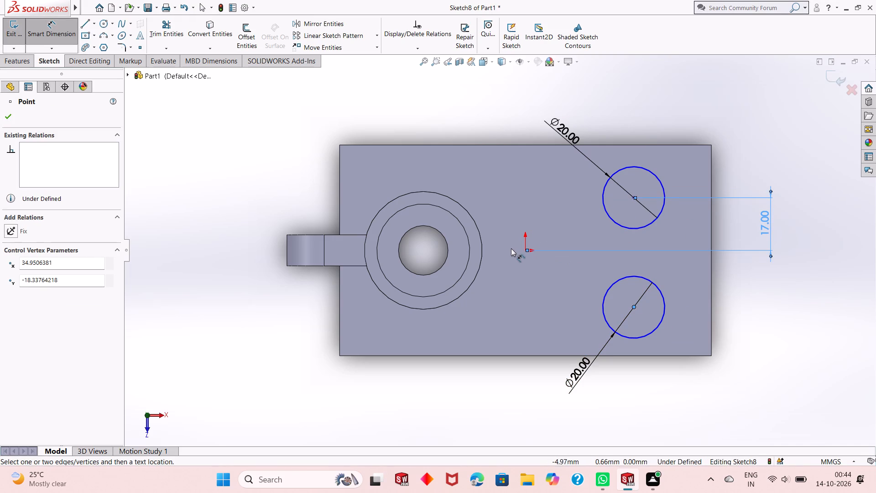
left_click(525, 251)
left_click(769, 277)
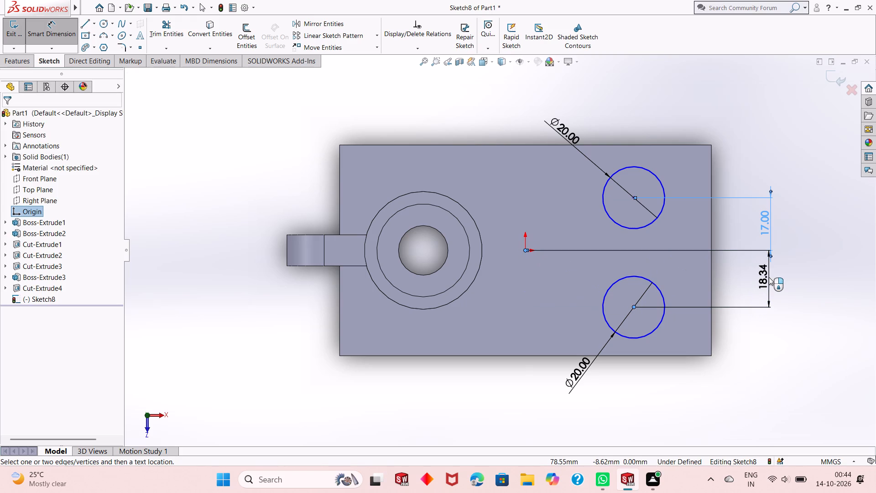
type("17")
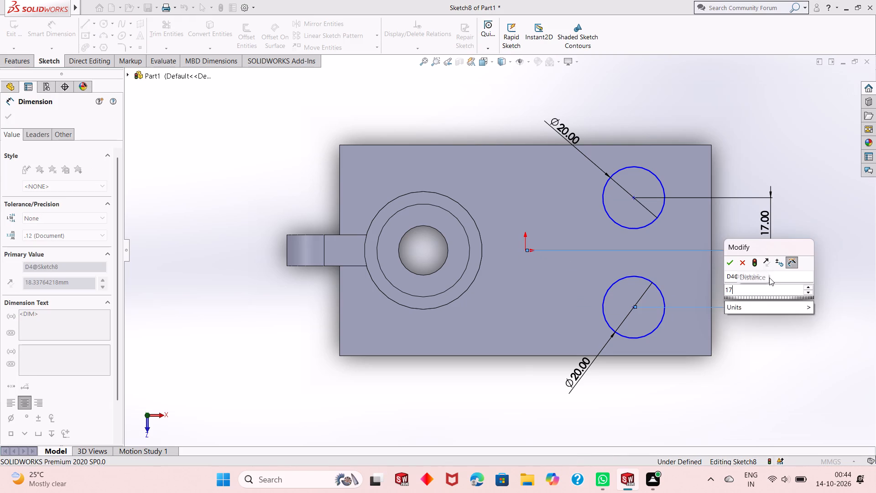
key("Return")
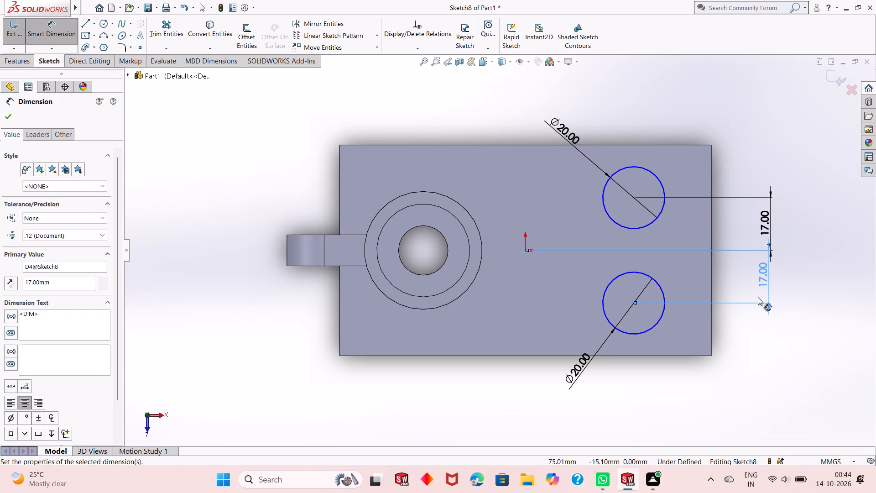
Dimension the lower circle's centre 18 mm from the block's end edge opposite the boss.
left_click(632, 304)
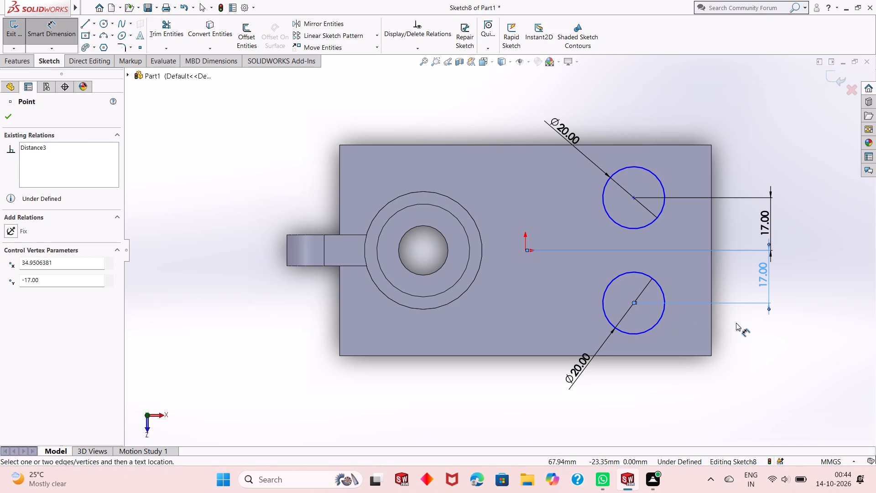
left_click(710, 315)
left_click(698, 387)
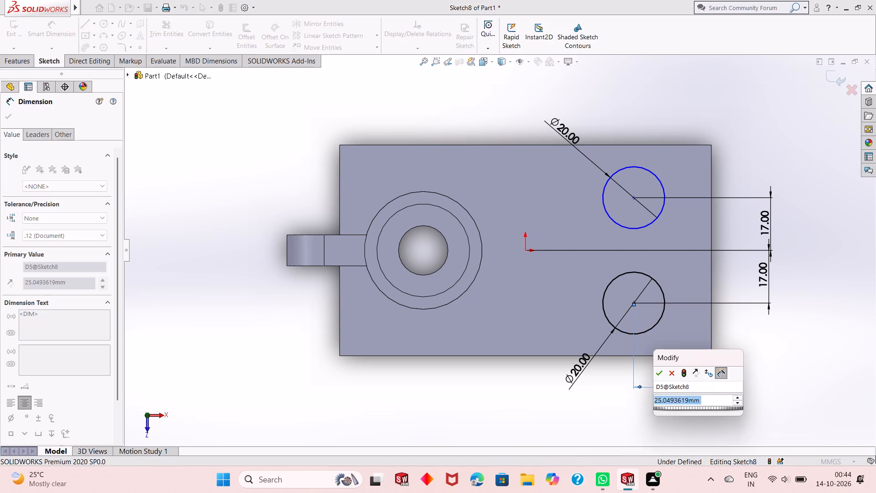
type("18")
key("Return")
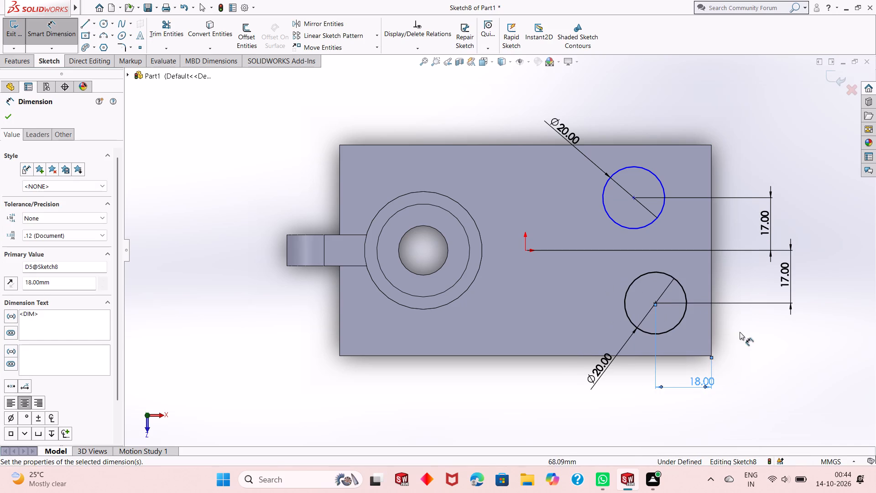
right_click(761, 278)
left_click(764, 311)
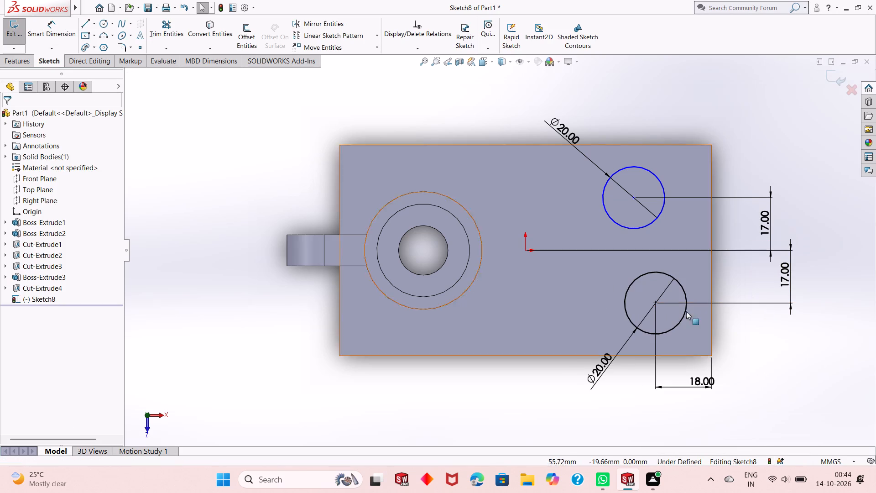
Add a Vertical relation between the centres of the two 20 mm circles.
left_click(655, 303)
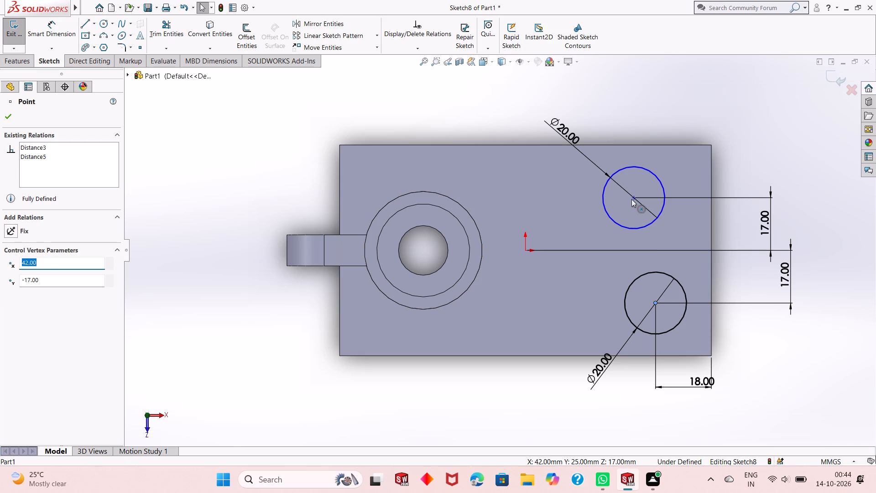
left_click(631, 199, "ctrl")
left_click(673, 162)
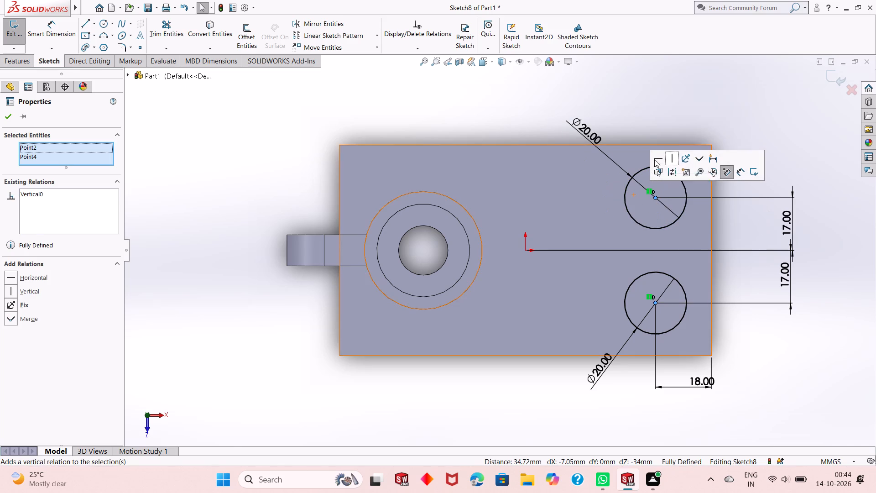
left_click(7, 115)
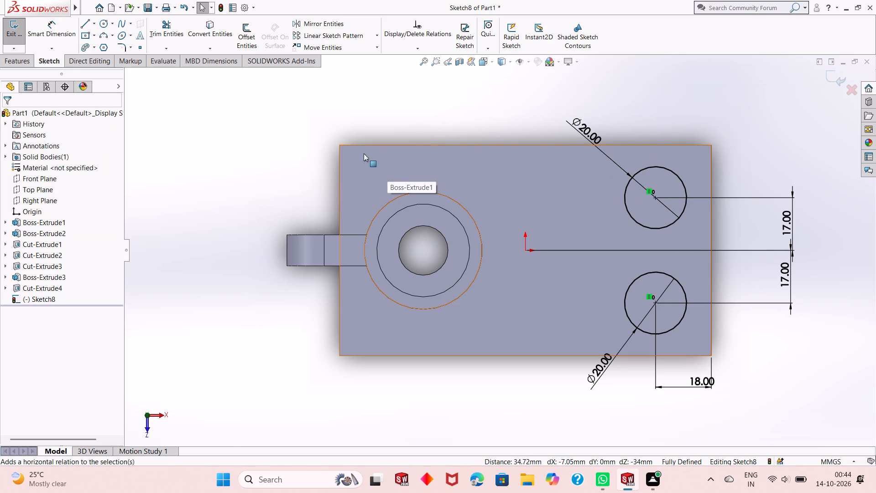
Draw three connected lines from the upper circle's top point to the block's end edge, 20 mm along it, and back to the circle's bottom point.
left_click(85, 26)
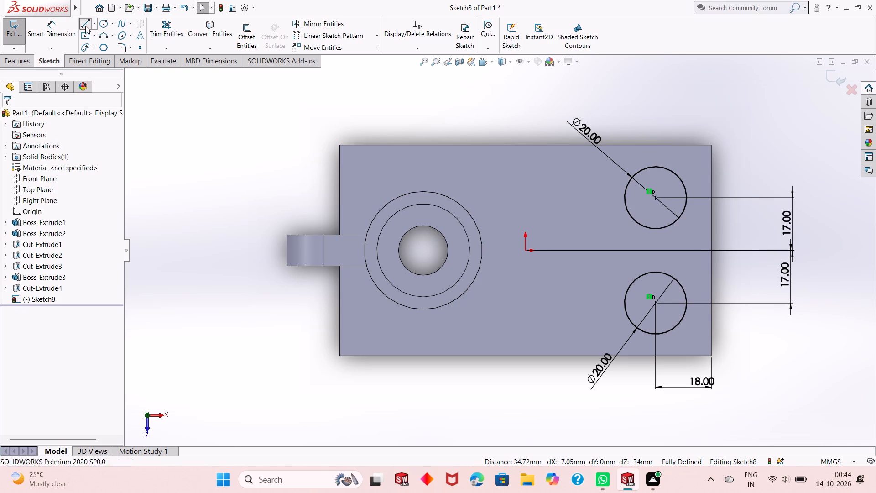
left_click(655, 166)
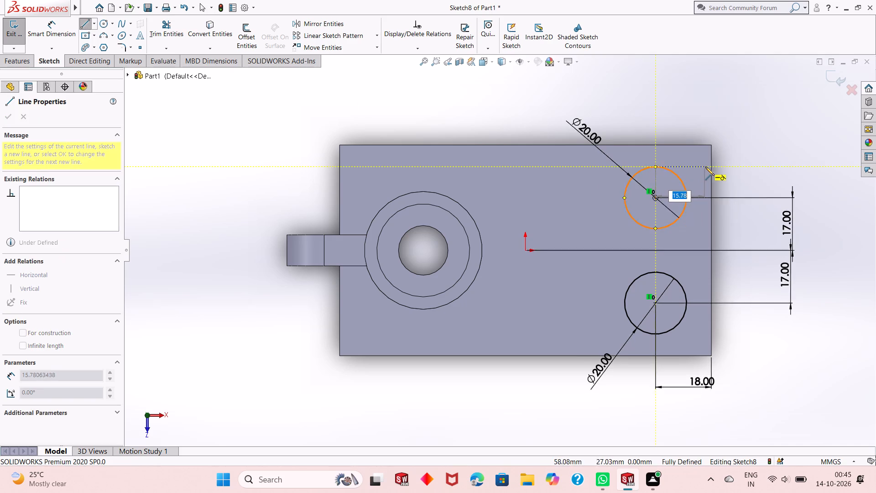
left_click(710, 168)
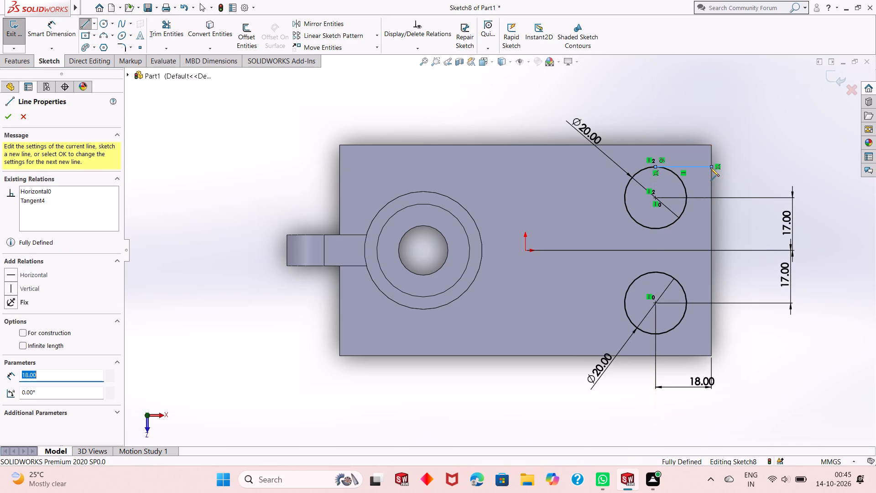
left_click(710, 227)
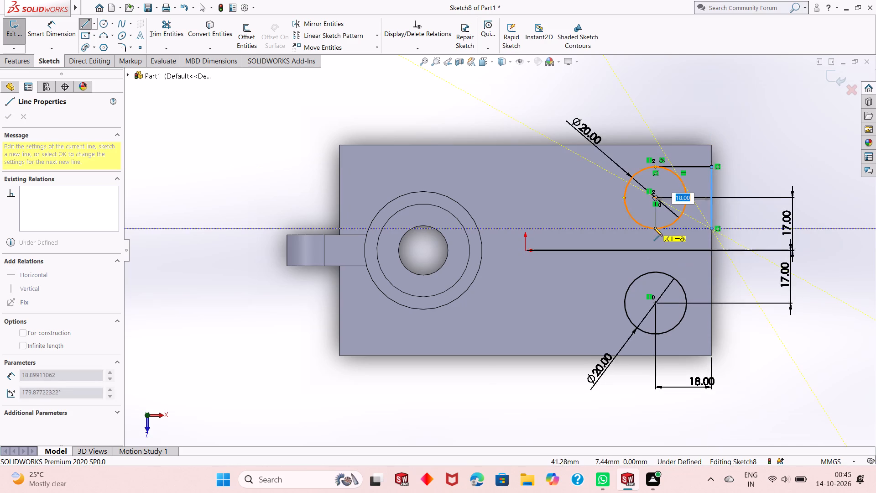
left_click(654, 227)
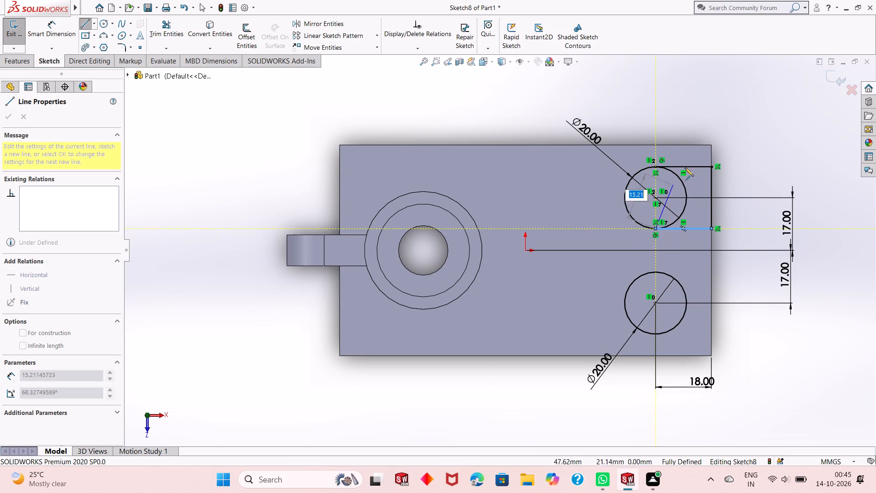
right_click(725, 124)
left_click(733, 134)
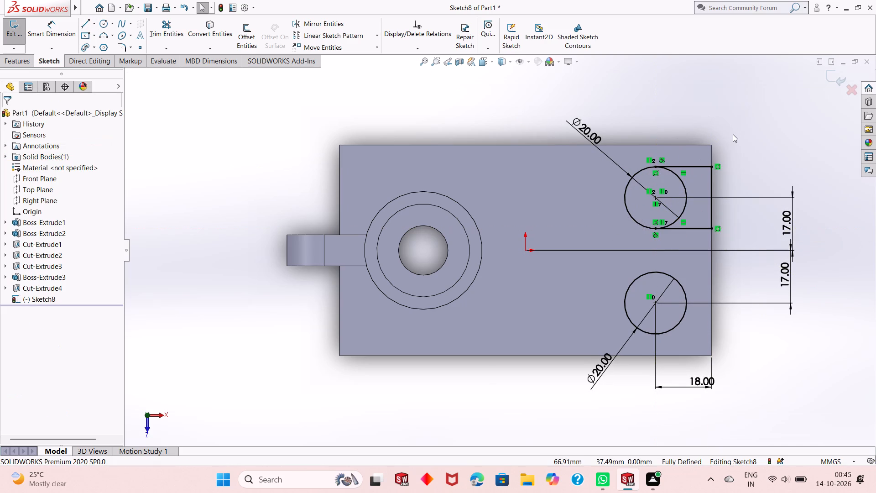
Draw three connected lines from the lower circle's top point to the block's end edge, 20 mm along it, and back near the circle's bottom point.
left_click(83, 26)
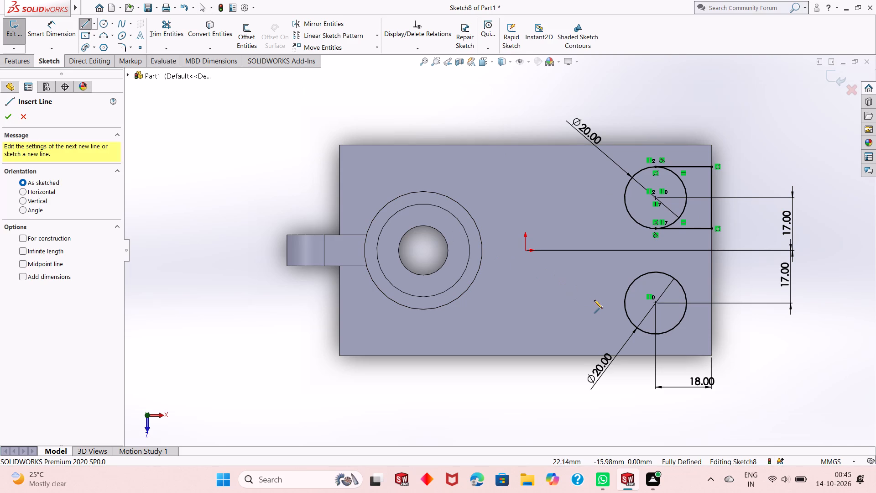
left_click(656, 273)
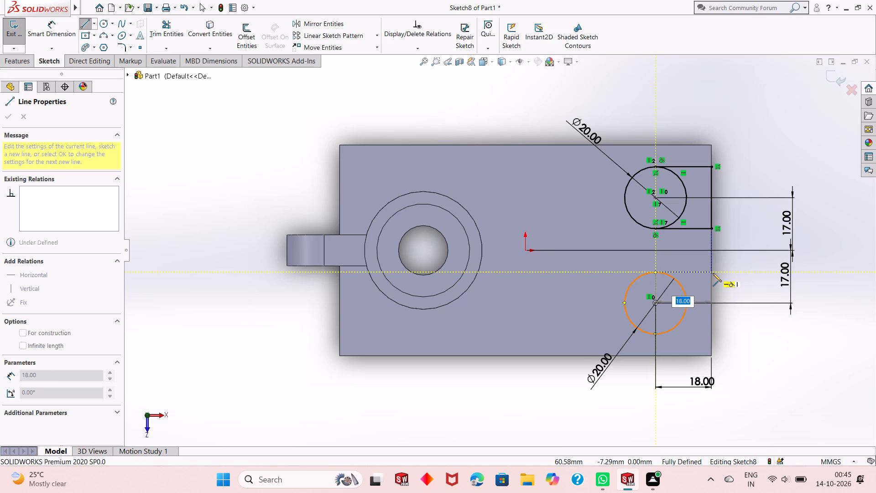
left_click(713, 273)
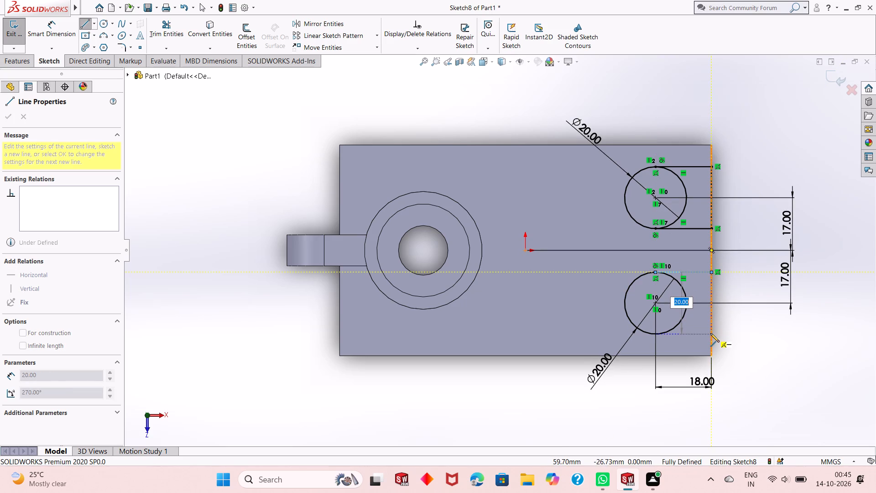
left_click(710, 334)
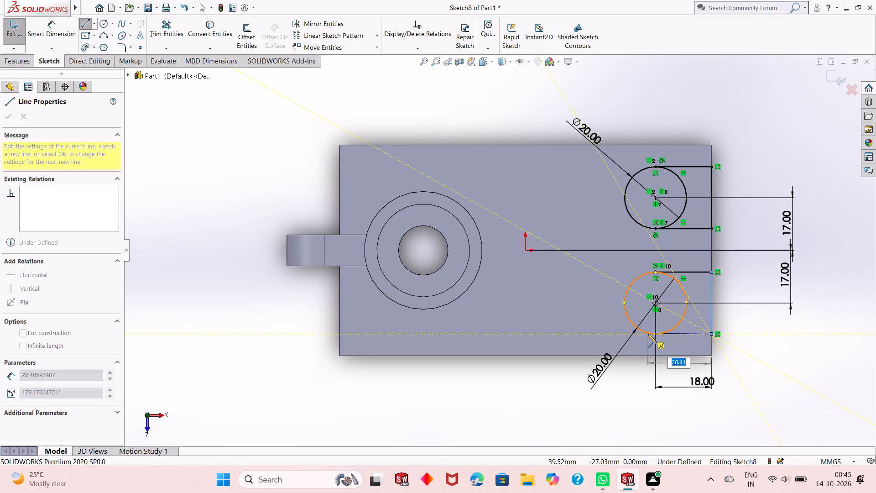
left_click(651, 334)
right_click(746, 324)
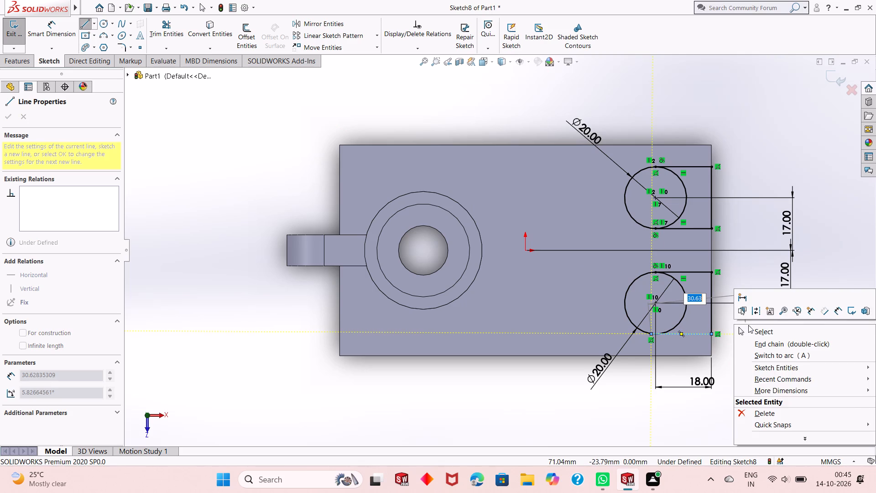
left_click(756, 331)
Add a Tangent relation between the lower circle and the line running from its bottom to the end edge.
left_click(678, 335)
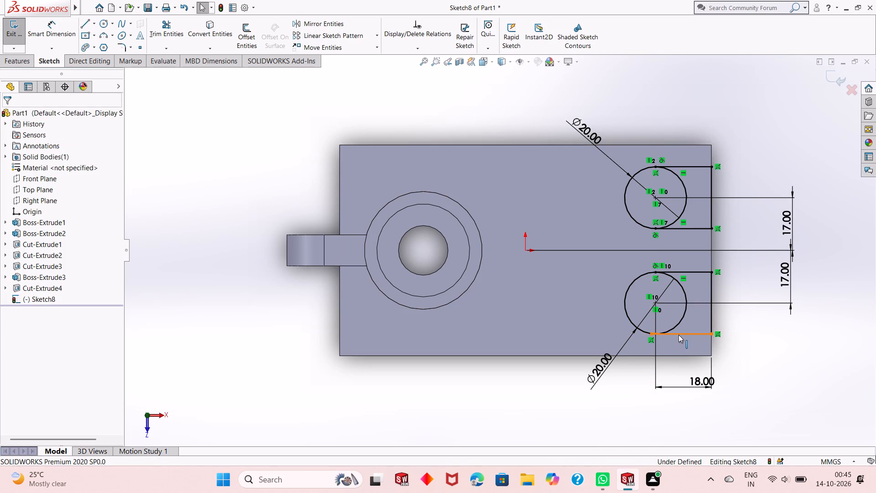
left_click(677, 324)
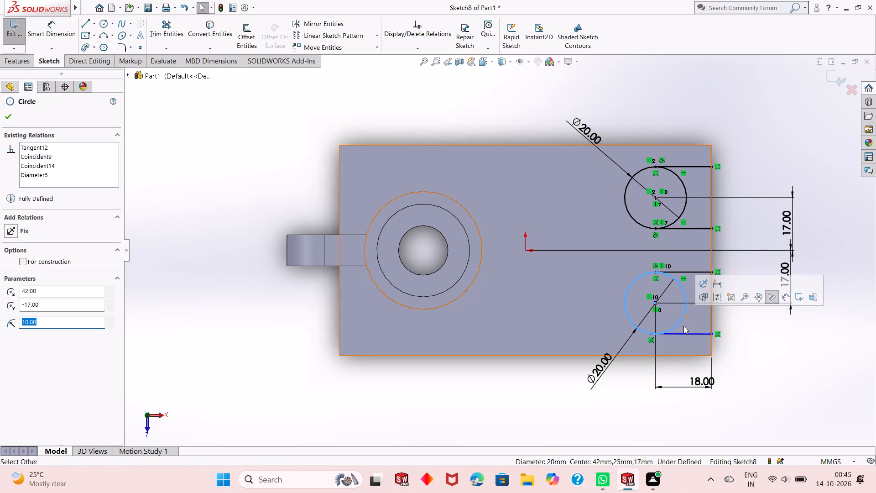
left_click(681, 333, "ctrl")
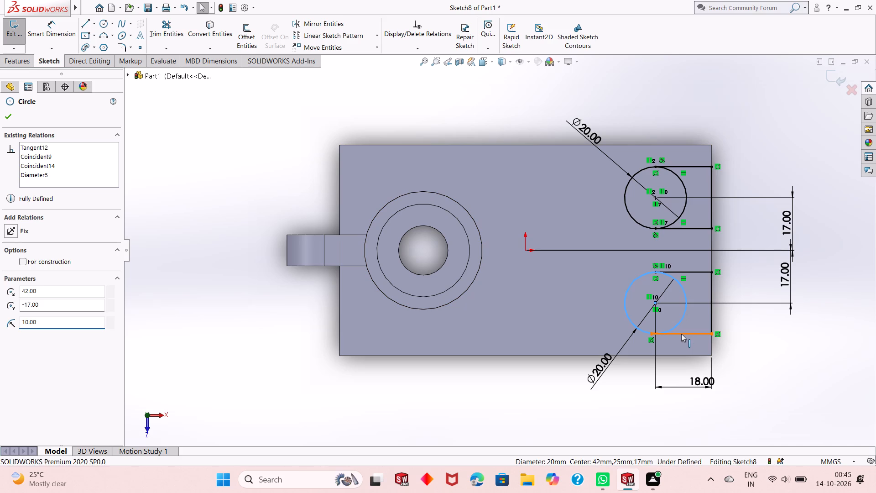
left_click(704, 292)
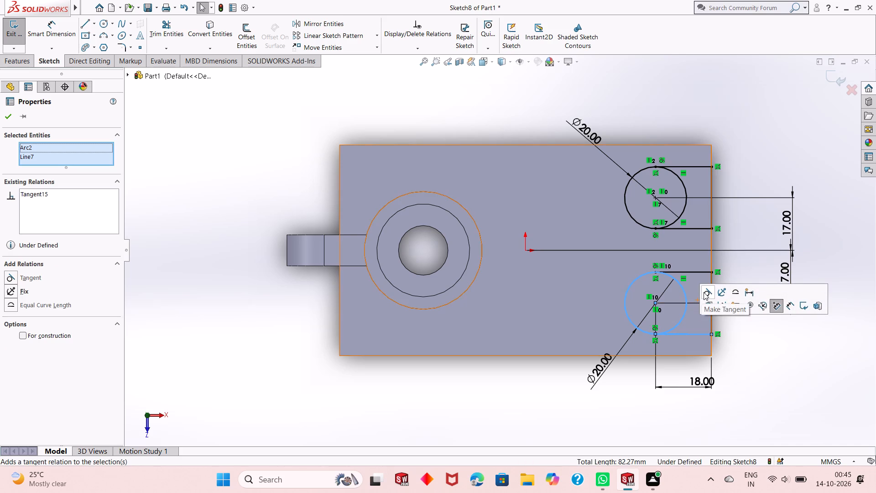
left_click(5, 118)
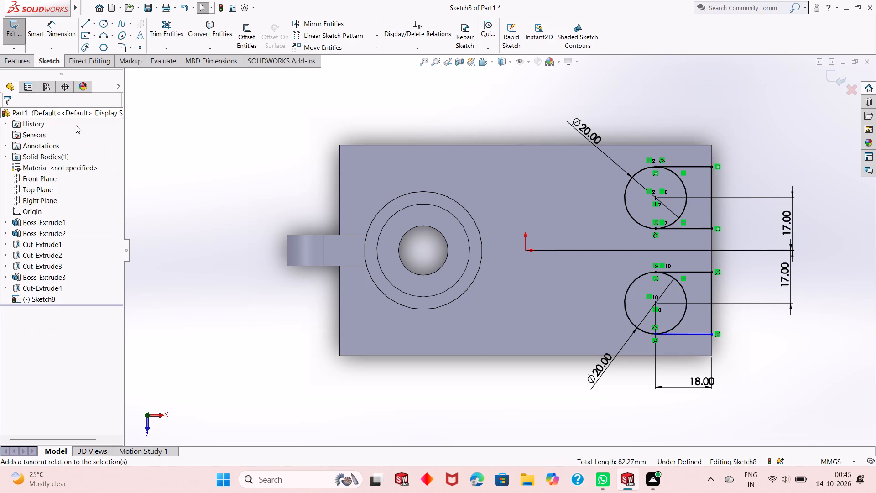
Delete the slightly slanted line between the lower circle's bottom and the block's end edge.
left_click(696, 334)
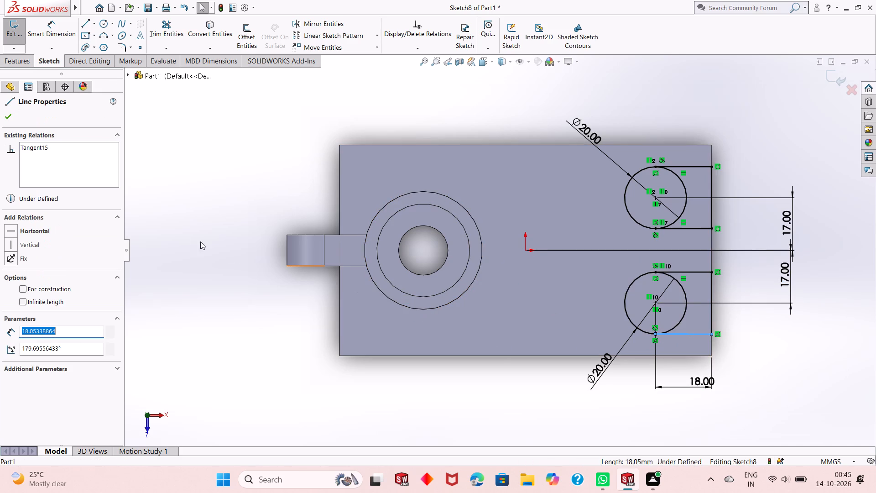
right_click(160, 203)
left_click(228, 321)
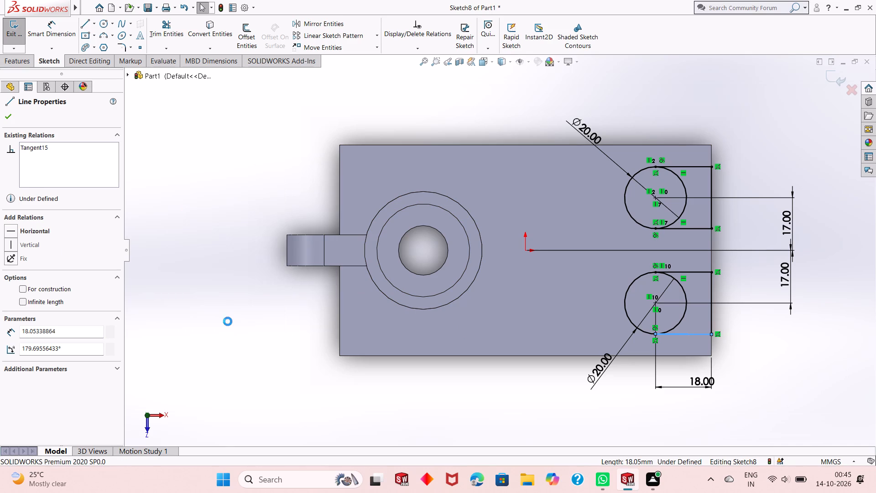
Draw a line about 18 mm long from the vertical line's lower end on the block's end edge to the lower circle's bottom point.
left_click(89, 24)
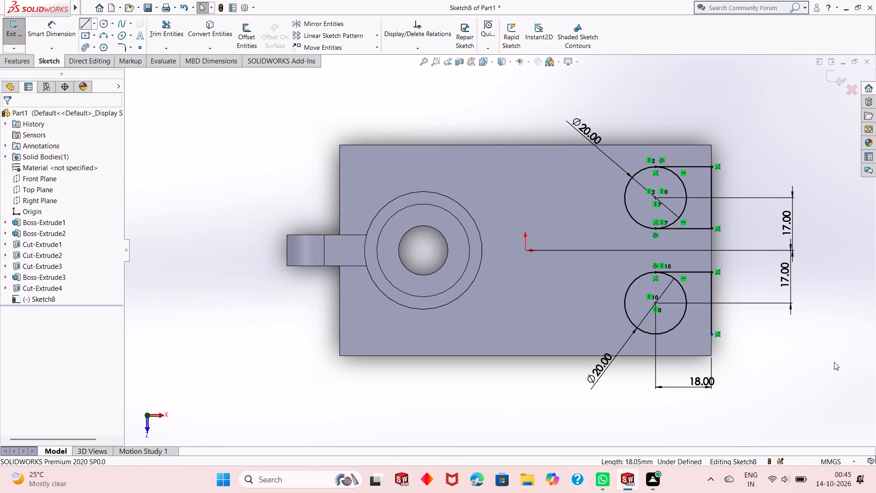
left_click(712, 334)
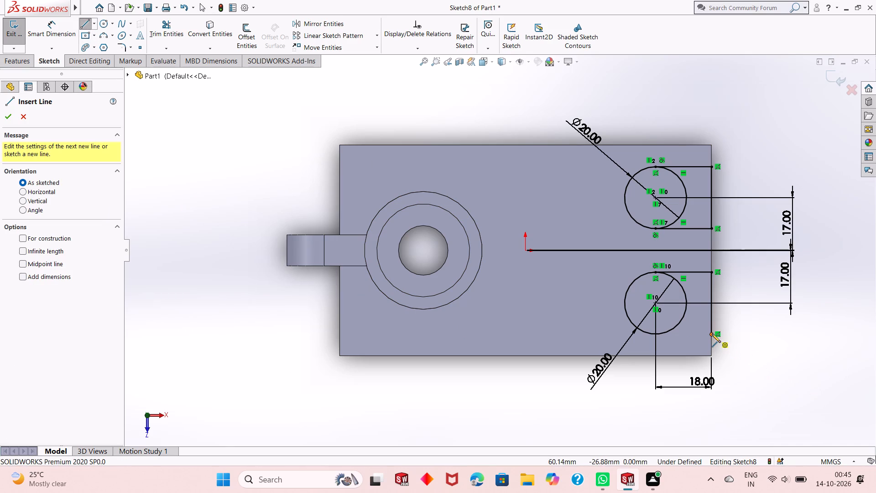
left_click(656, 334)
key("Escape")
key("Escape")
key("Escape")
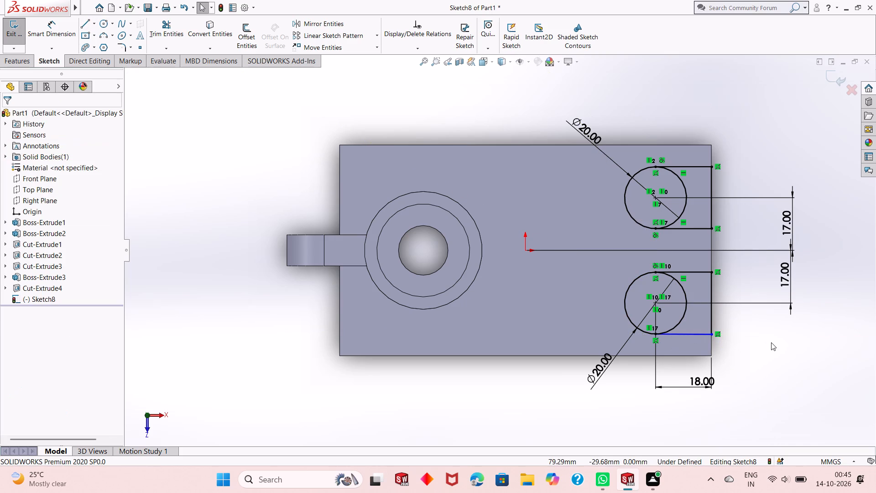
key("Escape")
Delete the lower slot's bottom line together with its vertical line on the block's end edge.
scroll(707, 304, "down", 3)
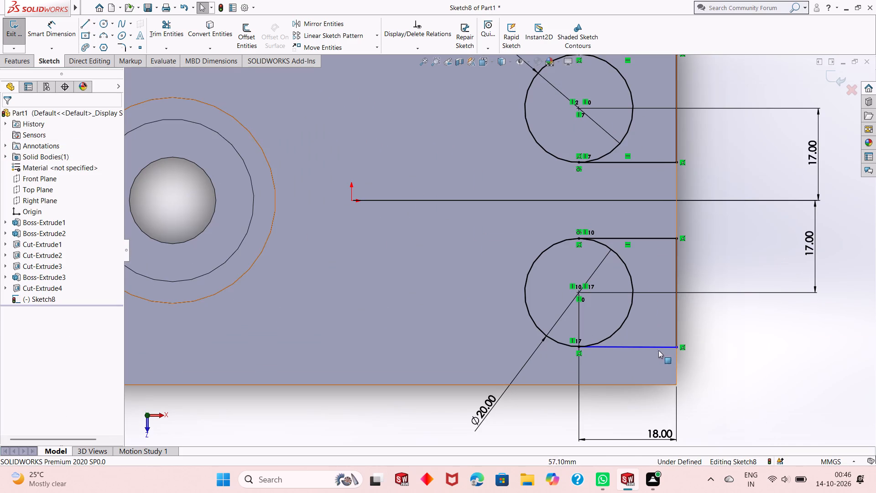
left_click(656, 347)
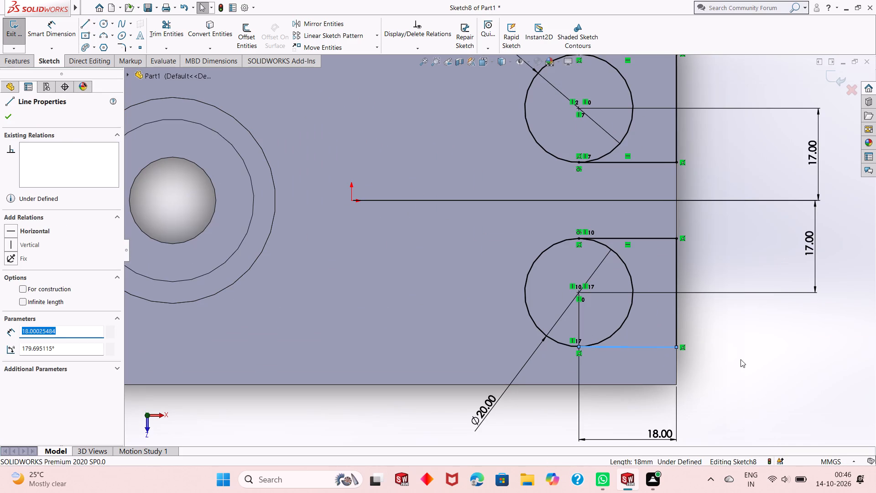
left_click(678, 310, "ctrl")
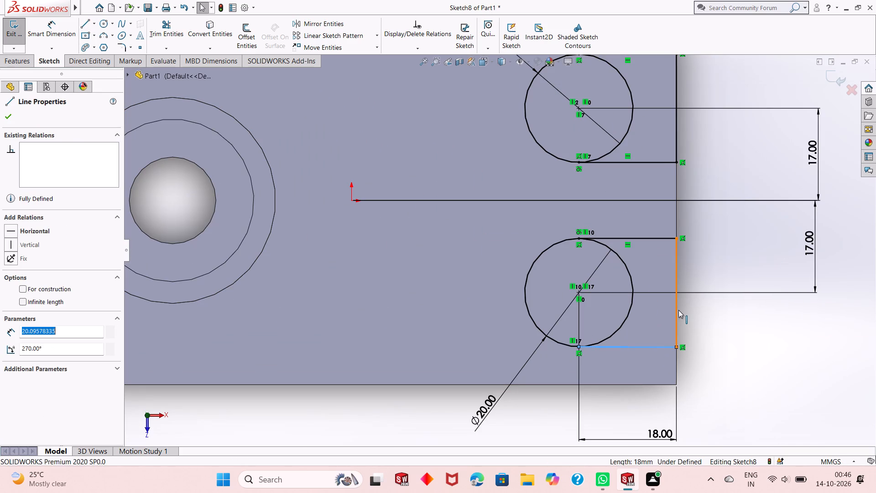
right_click(738, 309)
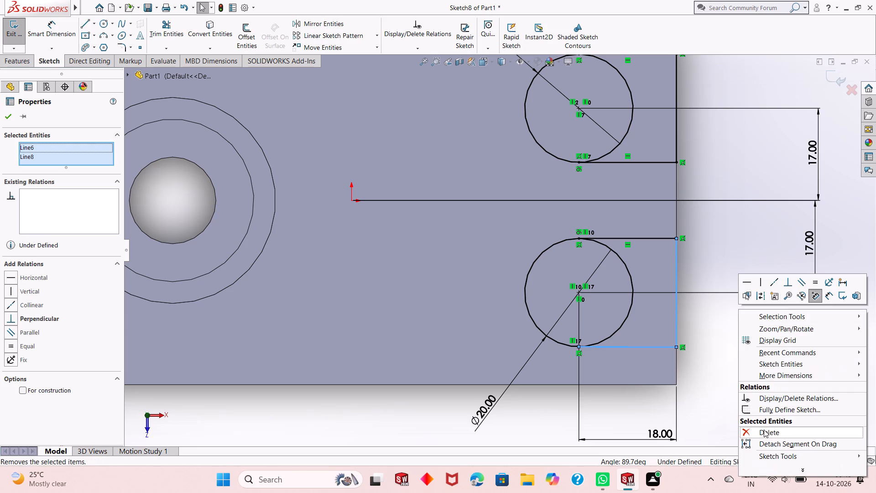
left_click(764, 432)
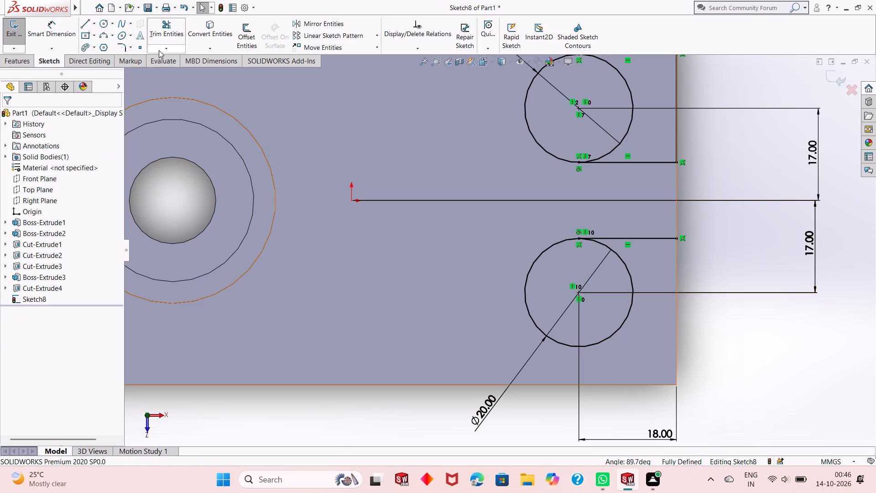
Draw two connected lines from the lower slot's upper line end, 20 mm down the block's end edge and 18 mm back to the circle's bottom.
left_click(82, 25)
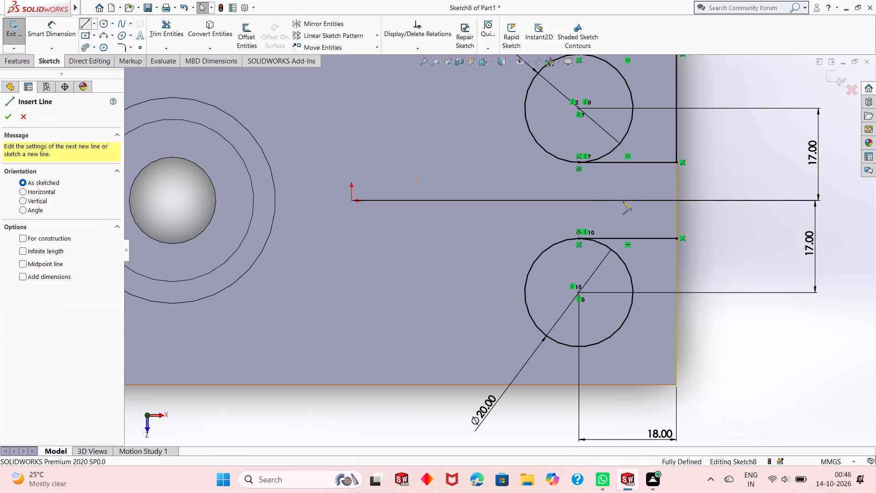
left_click(677, 240)
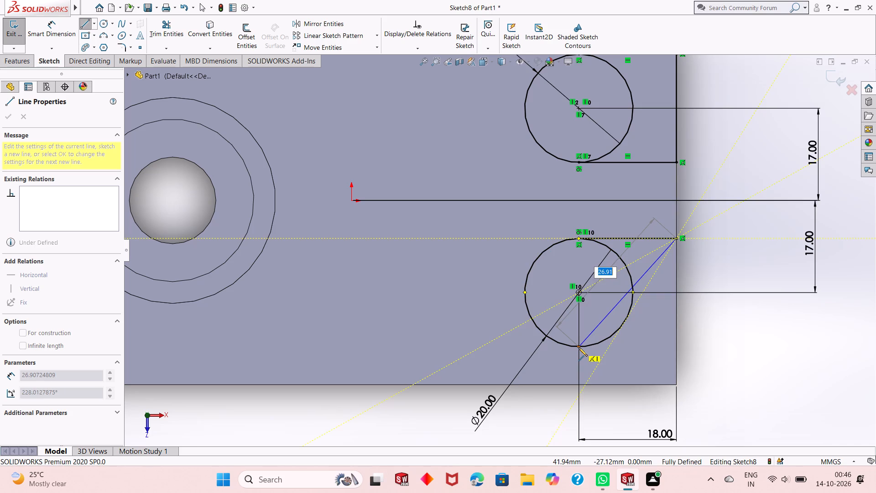
left_click(677, 346)
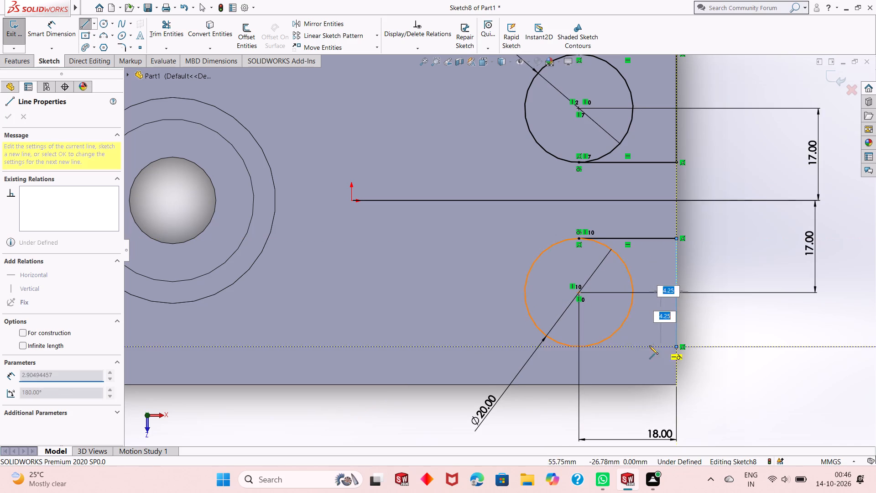
left_click(577, 346)
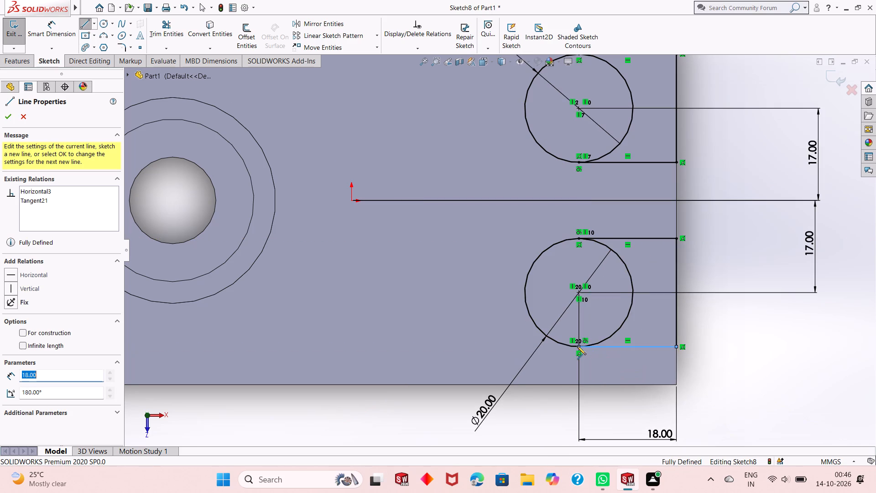
key("Escape")
key("Escape")
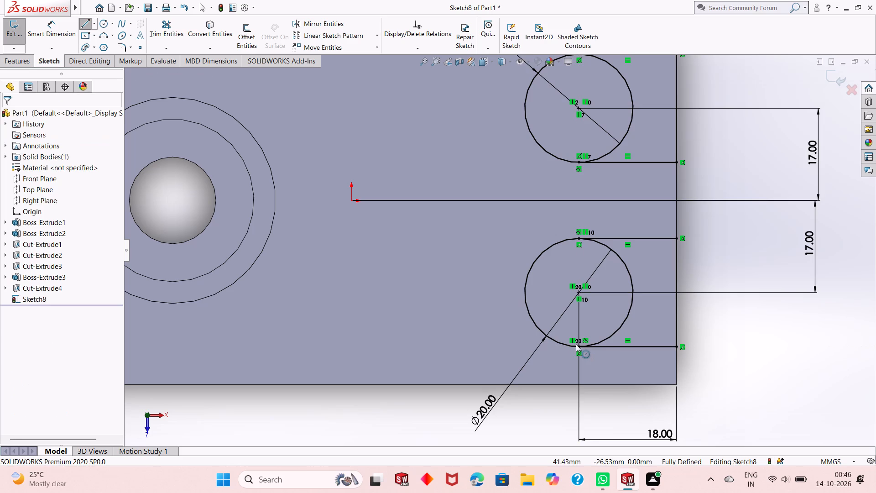
key("Escape")
Trim away the half of each 20 mm circle facing the block's end edge to leave two U-shaped slot profiles.
scroll(603, 333, "up", 3)
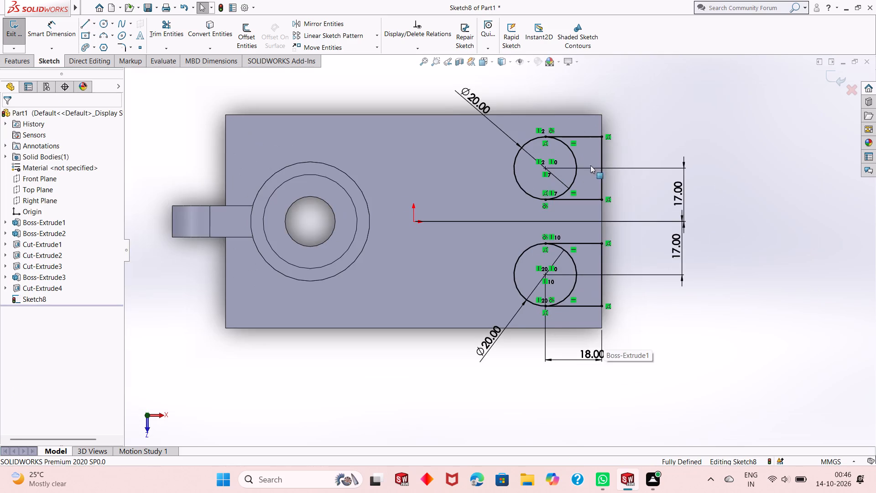
scroll(584, 149, "down", 1)
left_click(160, 30)
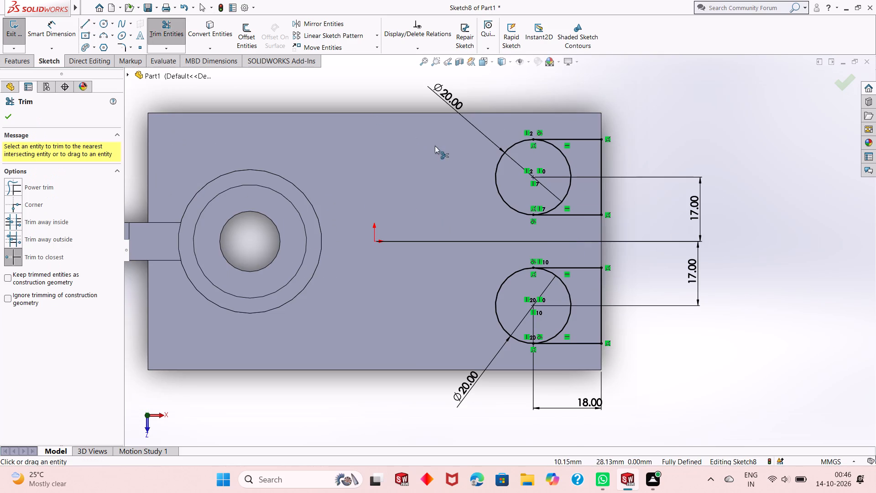
left_click(565, 197)
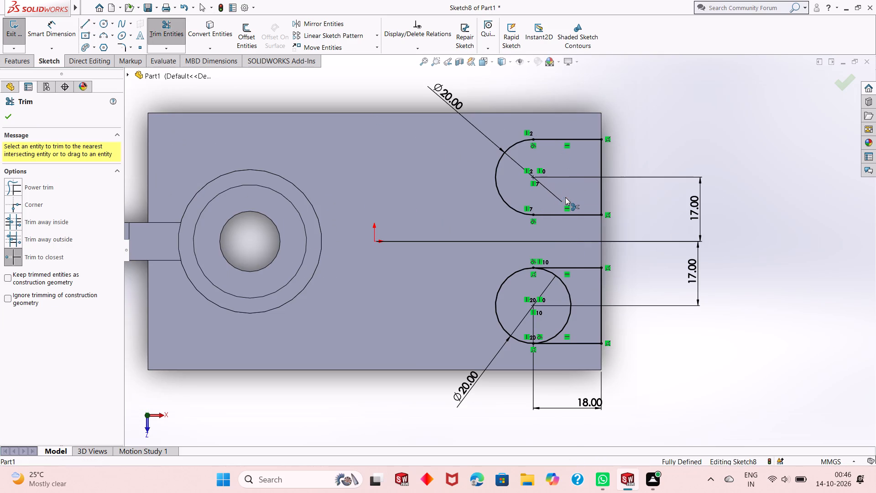
left_click(566, 288)
scroll(448, 298, "up", 1)
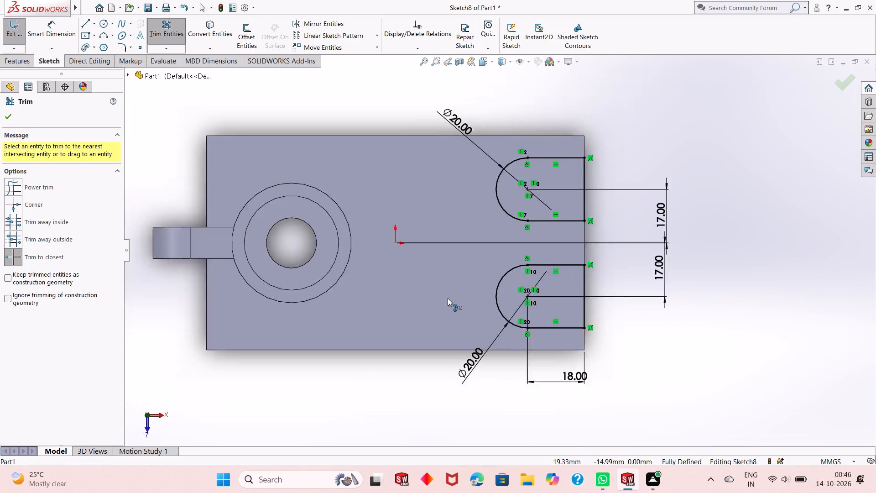
key("Escape")
Cut both slot profiles through the block with an Extruded Cut set to Through All.
left_click(5, 62)
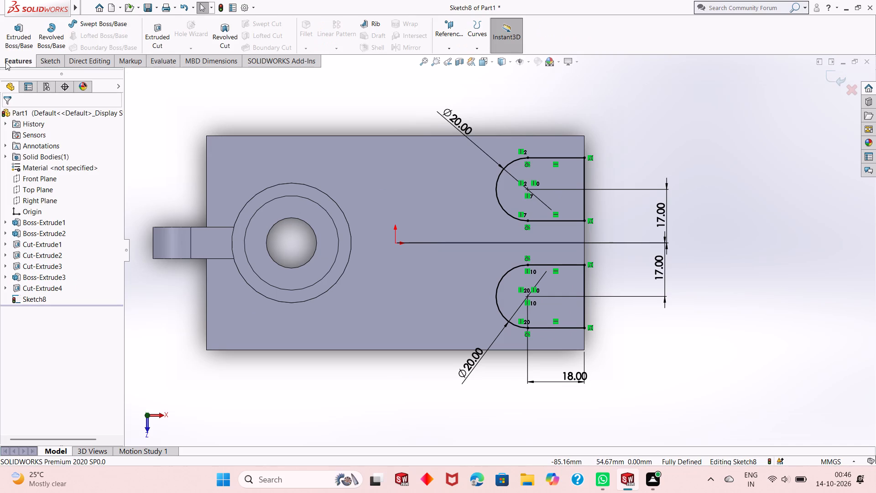
left_click(168, 36)
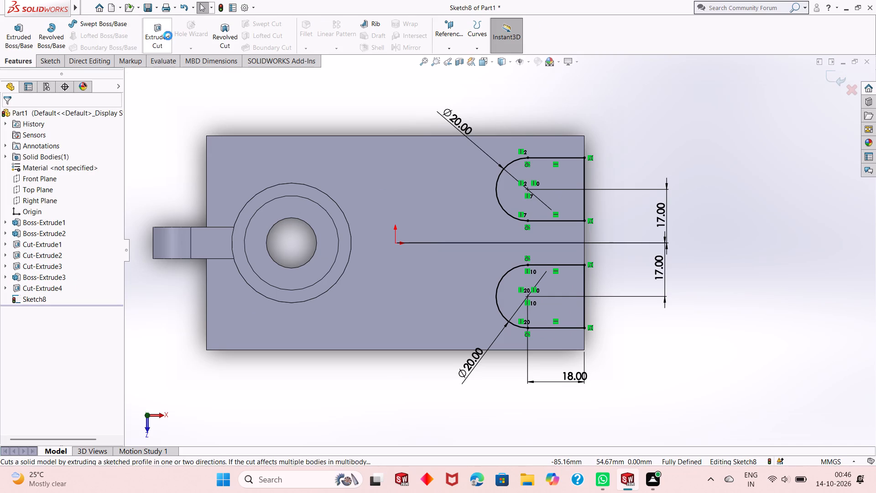
middle_click_drag(425, 294, 426, 208)
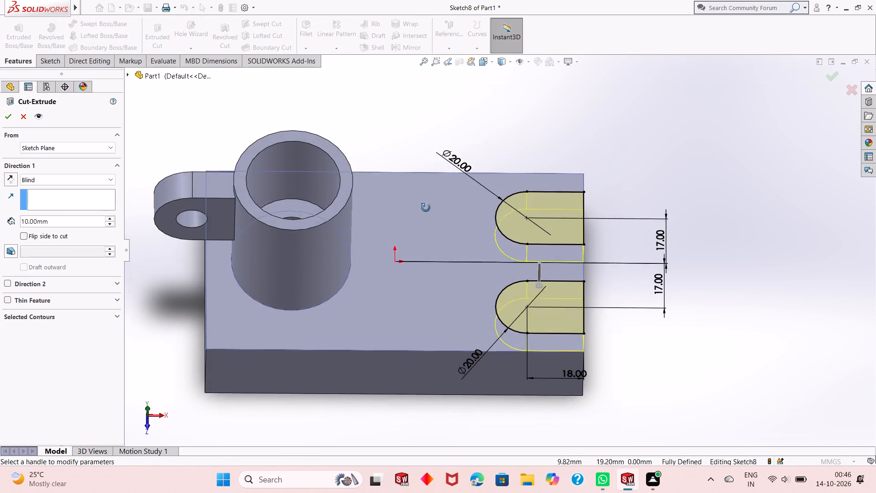
middle_click_drag(426, 208, 408, 172)
scroll(408, 172, "up", 1)
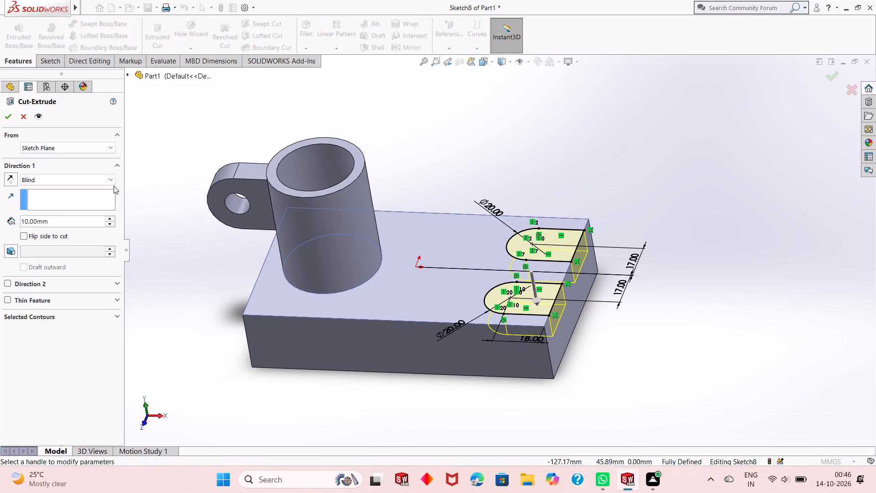
double_click(70, 222)
left_click(66, 176)
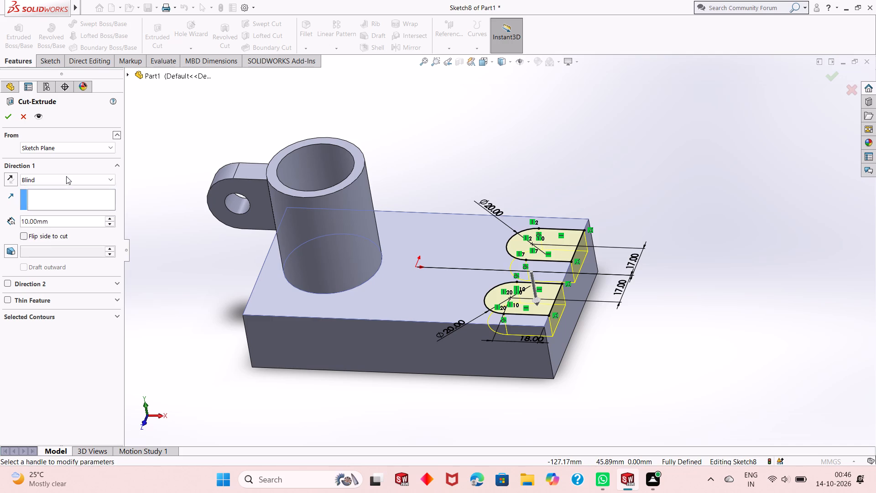
left_click(64, 184)
left_click(64, 194)
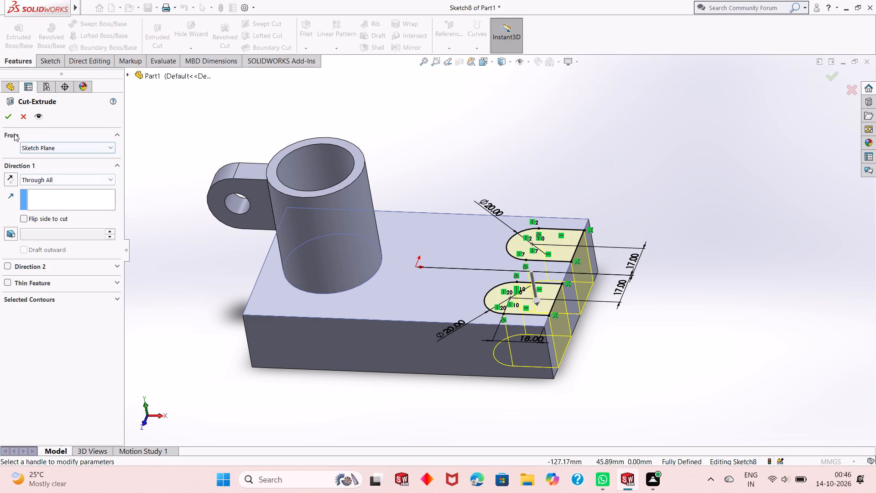
left_click(8, 116)
key("Escape")
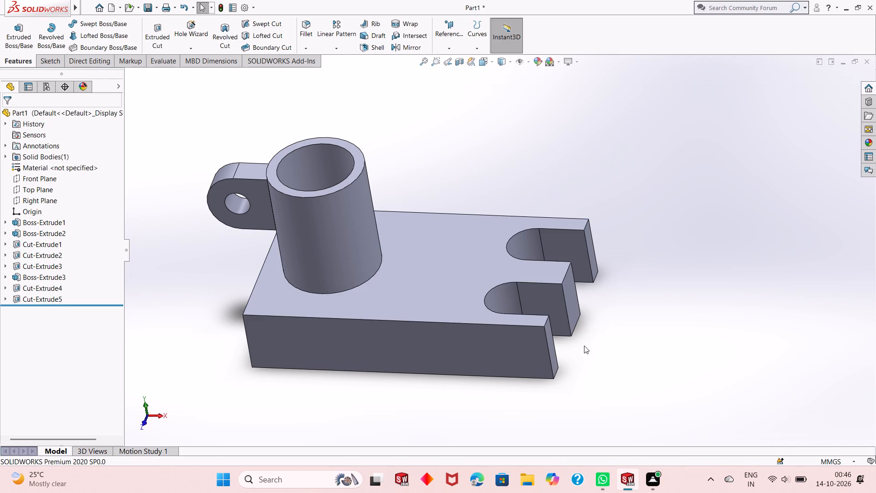
Sketch on the Front Plane a slanted line about 47 mm long from the boss's top corner opposite the lug to the block's top edge.
middle_click_drag(596, 346, 613, 376)
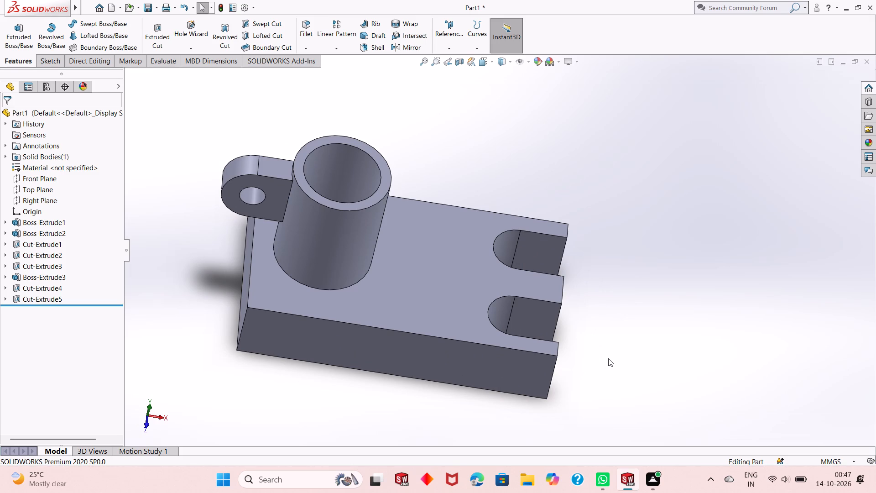
key("ctrl+8")
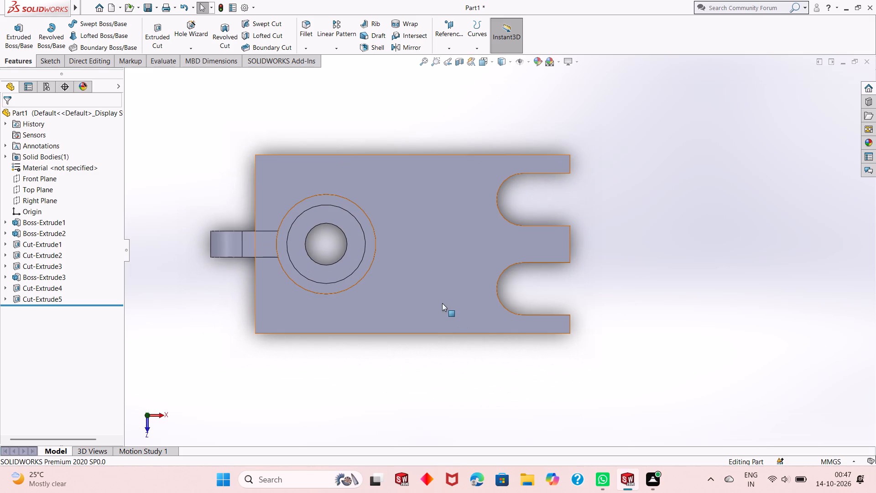
middle_click_drag(428, 350, 434, 167)
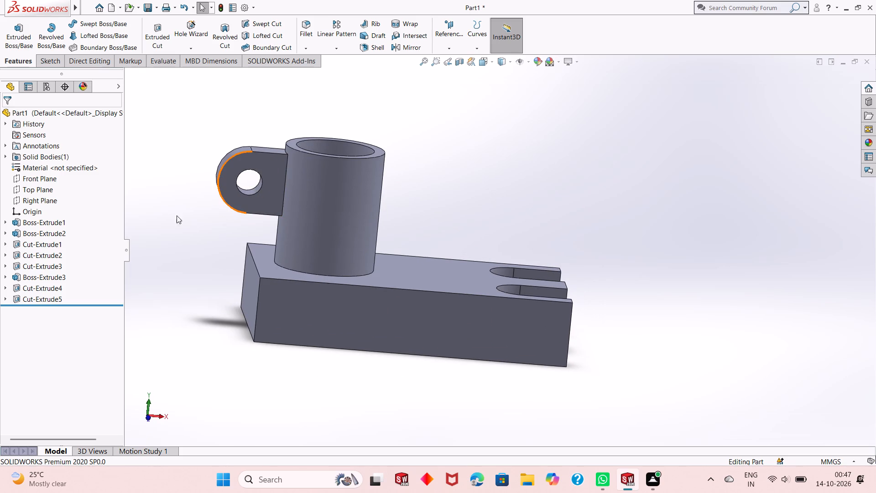
left_click(47, 179)
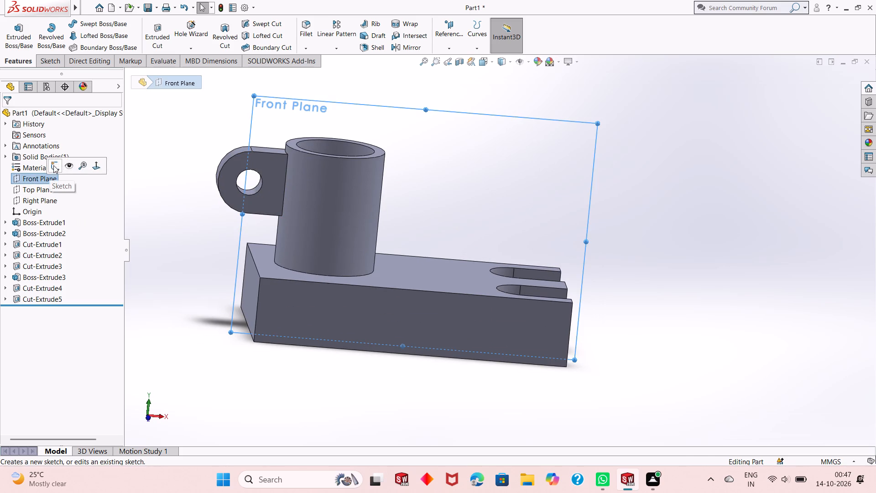
left_click(53, 165)
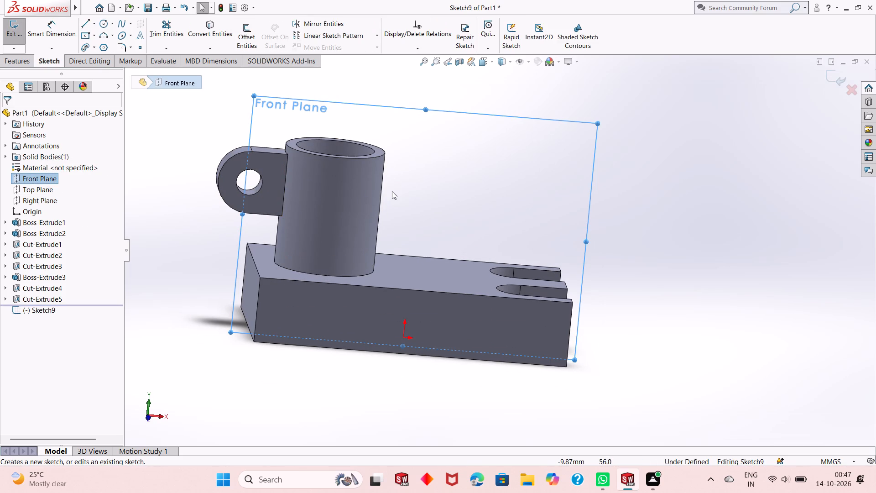
key("ctrl+8")
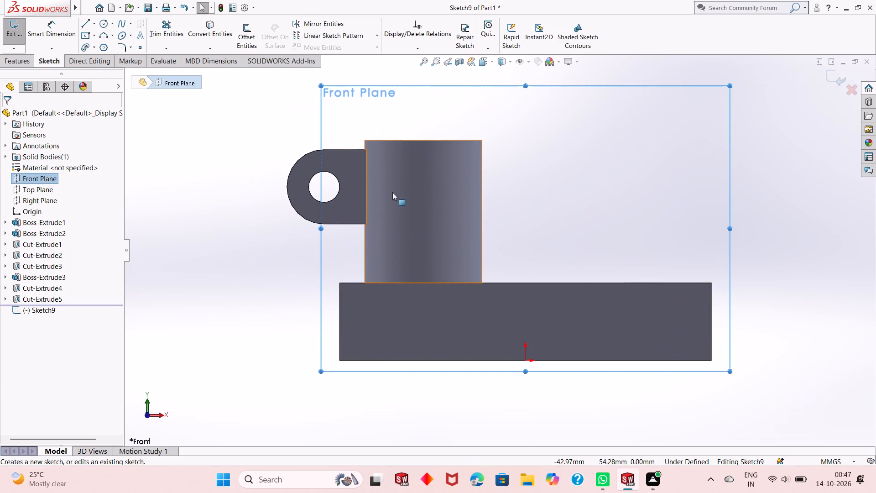
left_click(223, 211)
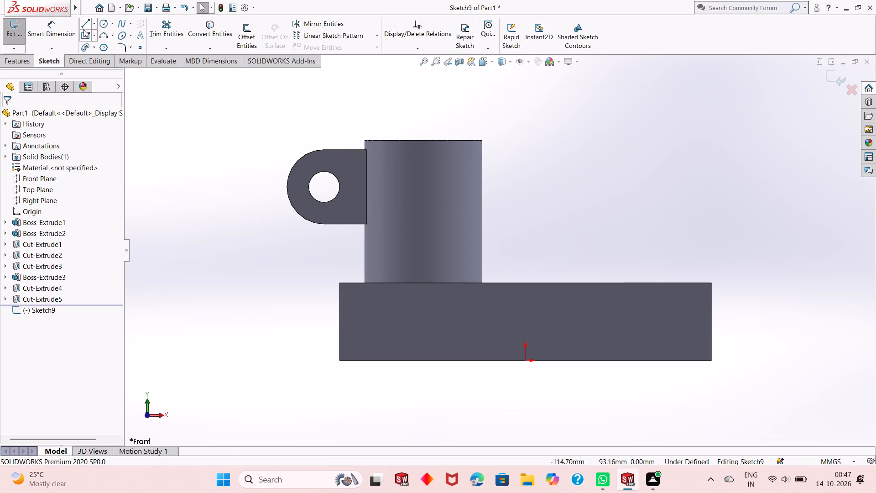
left_click(83, 29)
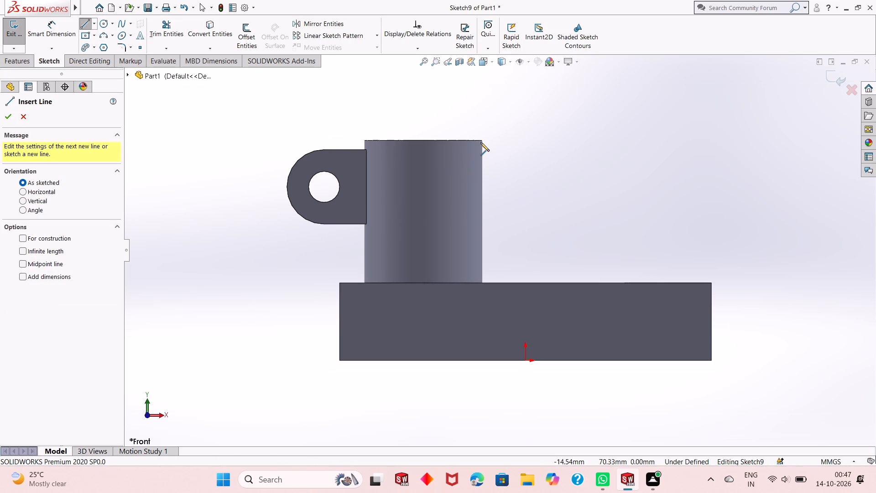
left_click(482, 139)
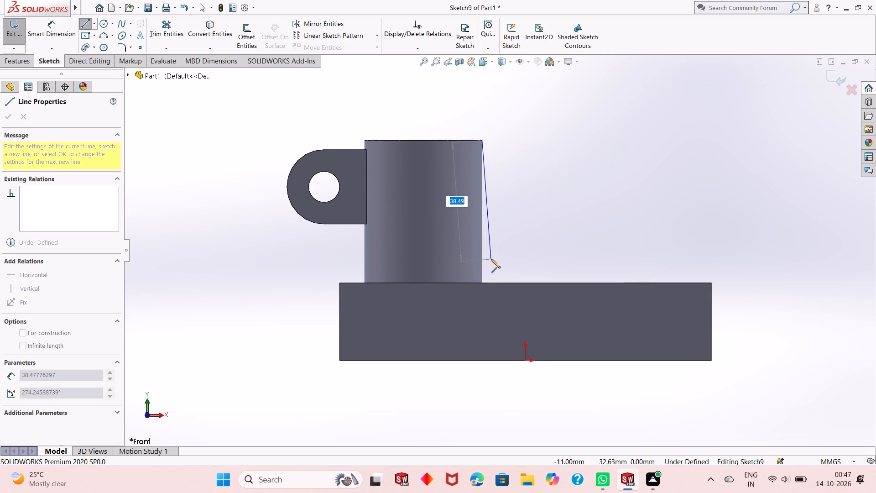
left_click(514, 281)
right_click(577, 223)
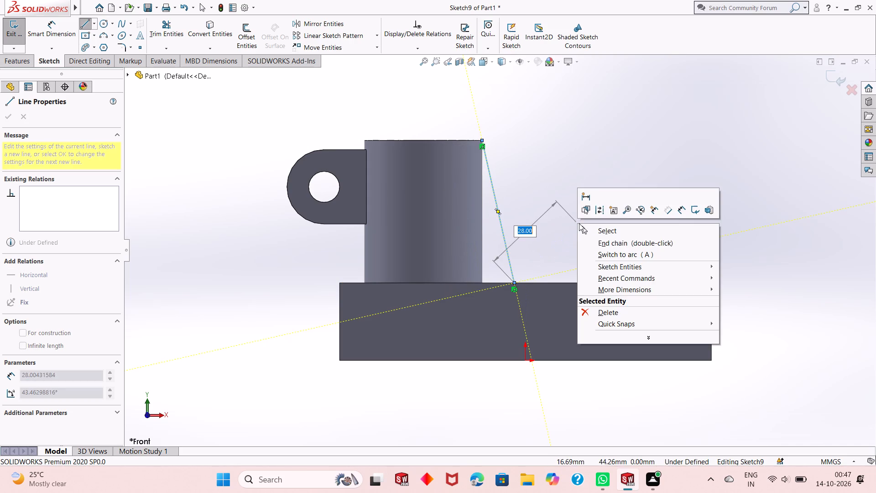
left_click(587, 229)
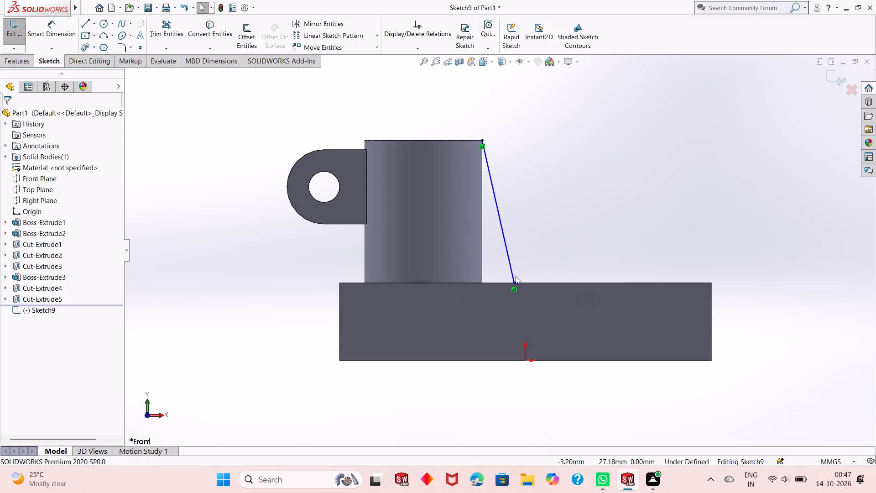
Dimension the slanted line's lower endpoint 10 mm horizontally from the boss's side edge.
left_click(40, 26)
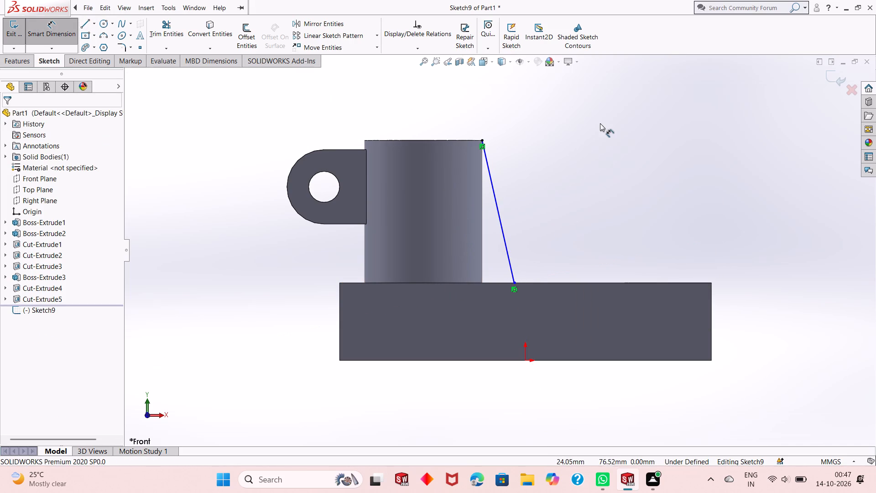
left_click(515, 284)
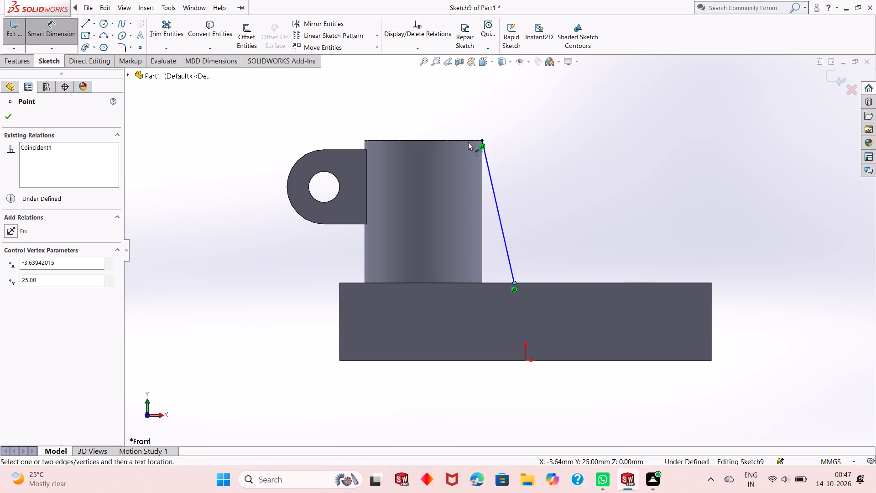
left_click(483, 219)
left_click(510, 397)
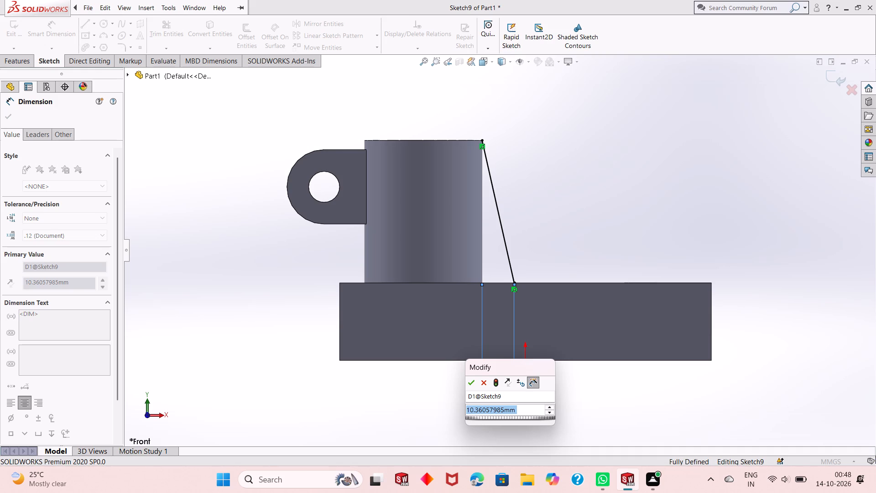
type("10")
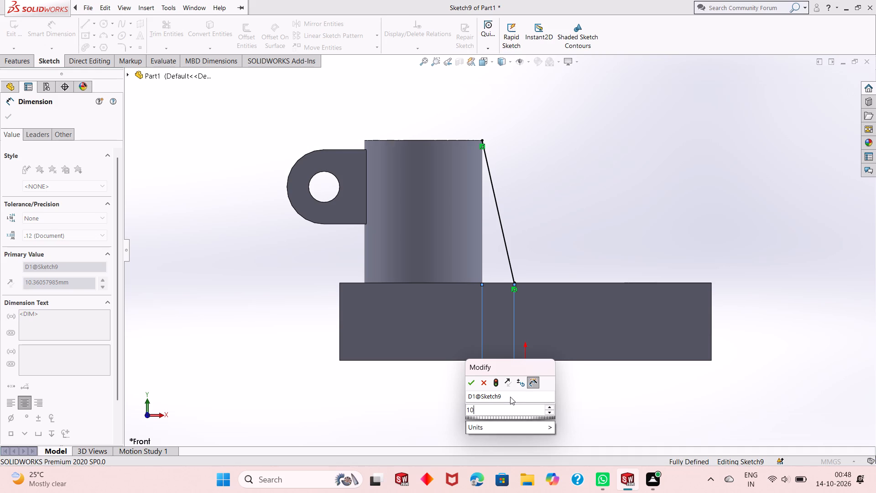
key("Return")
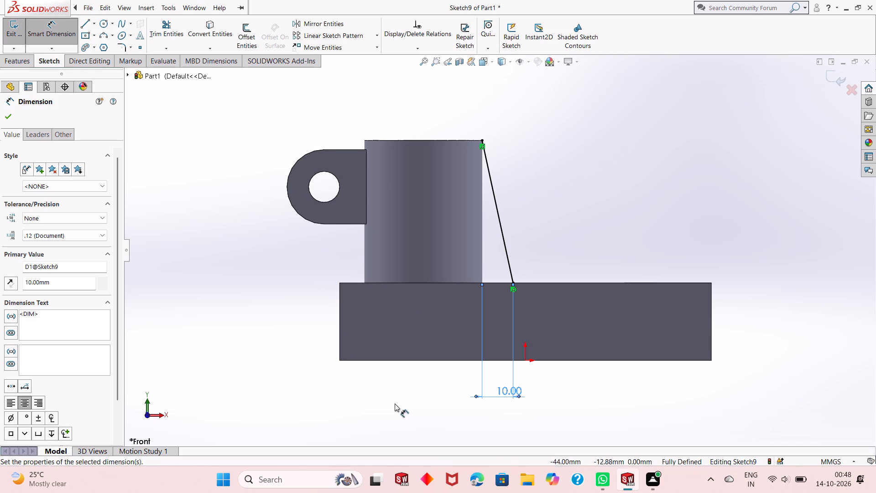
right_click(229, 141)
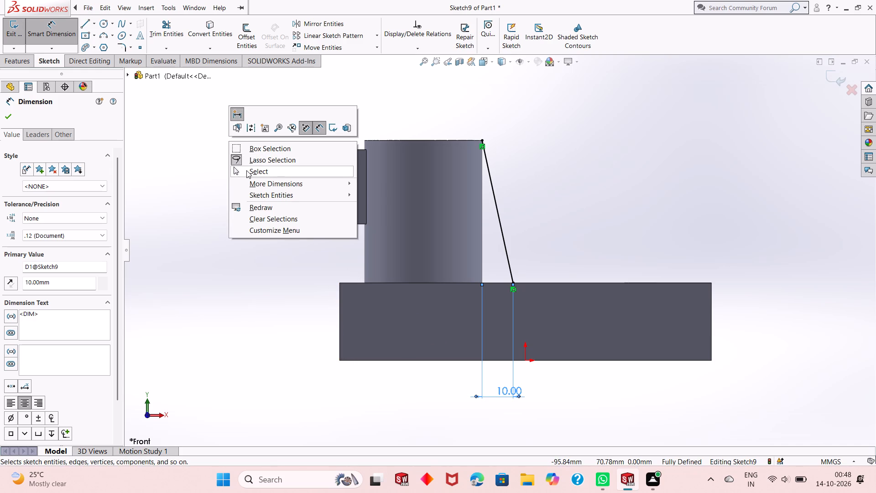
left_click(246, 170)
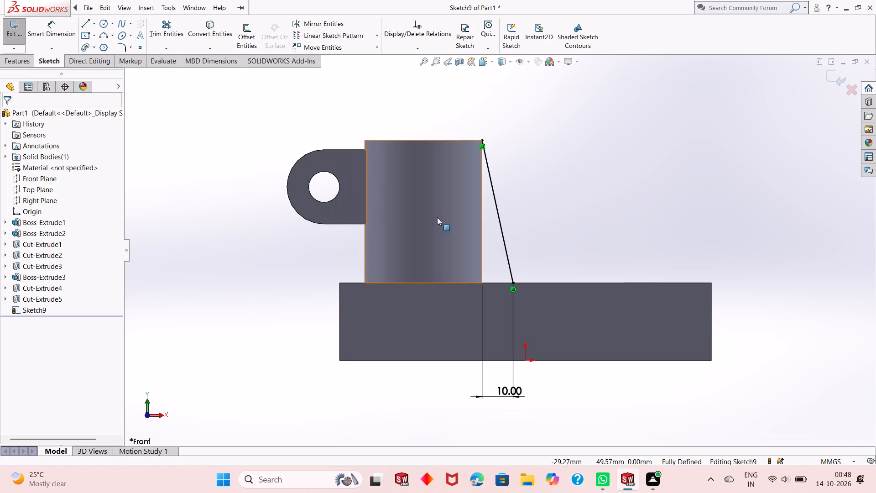
Undo the rib line sketch and the Through All slot cut, back to the sketch of the two slot profiles.
scroll(381, 252, "up", 2)
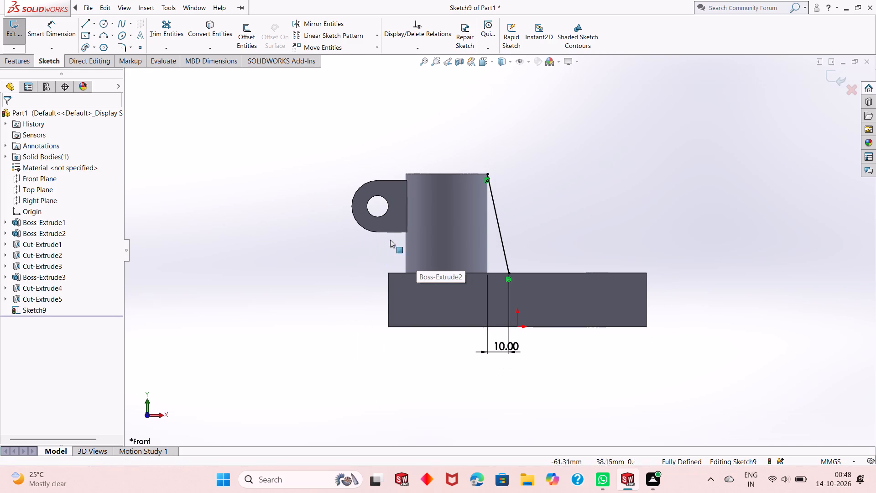
middle_click_drag(439, 247, 435, 262)
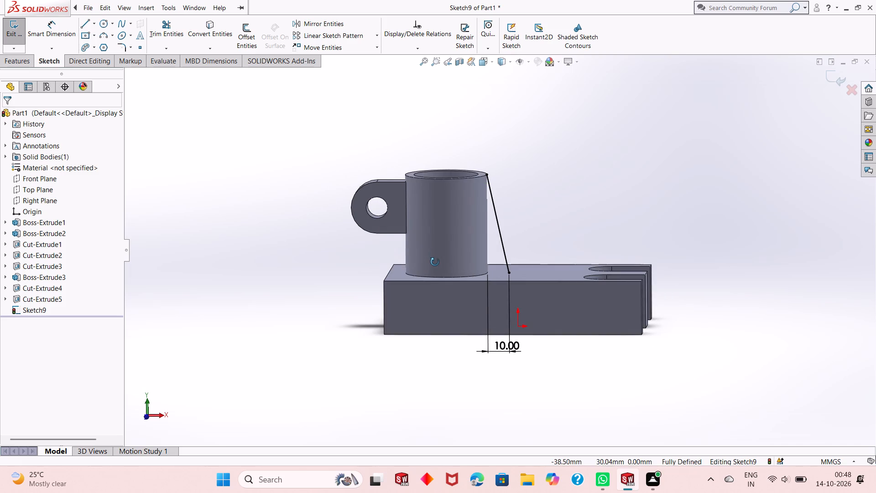
middle_click_drag(435, 262, 433, 265)
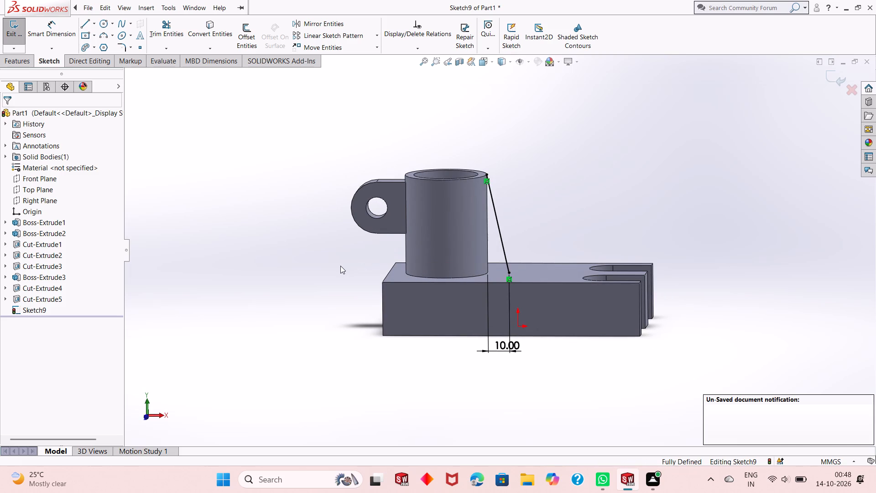
key("Escape")
key("ctrl+z")
key("ctrl+z")
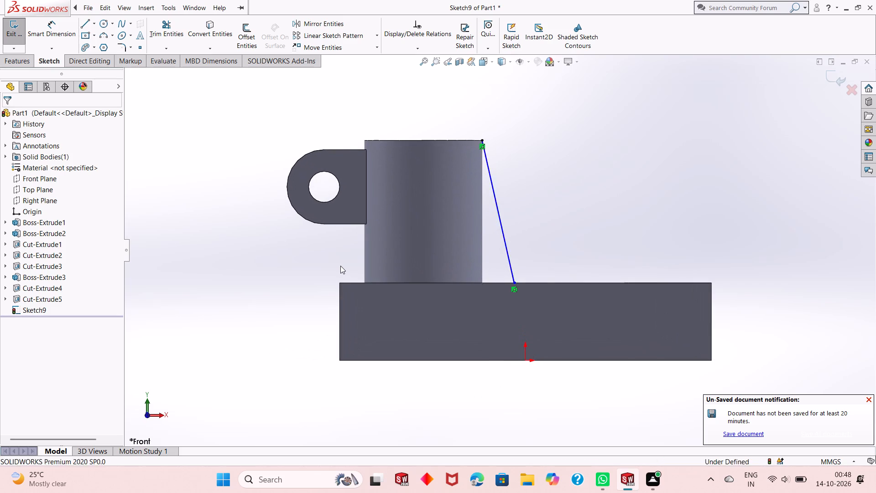
key("ctrl+z")
key("ctrl+z")
key("ctrl+z")
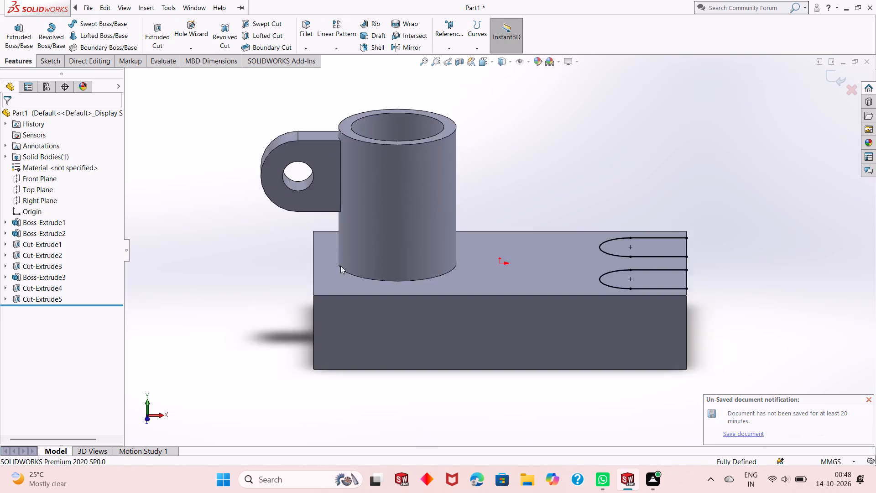
Cut both slot profiles into the block with a Blind Extruded Cut 20 mm deep.
middle_click_drag(487, 277, 476, 180)
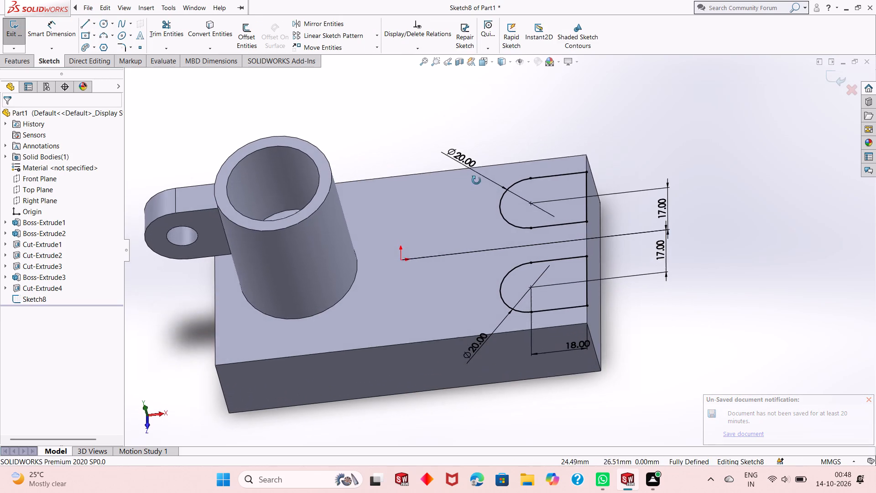
middle_click_drag(476, 180, 476, 176)
left_click(11, 62)
left_click(14, 42)
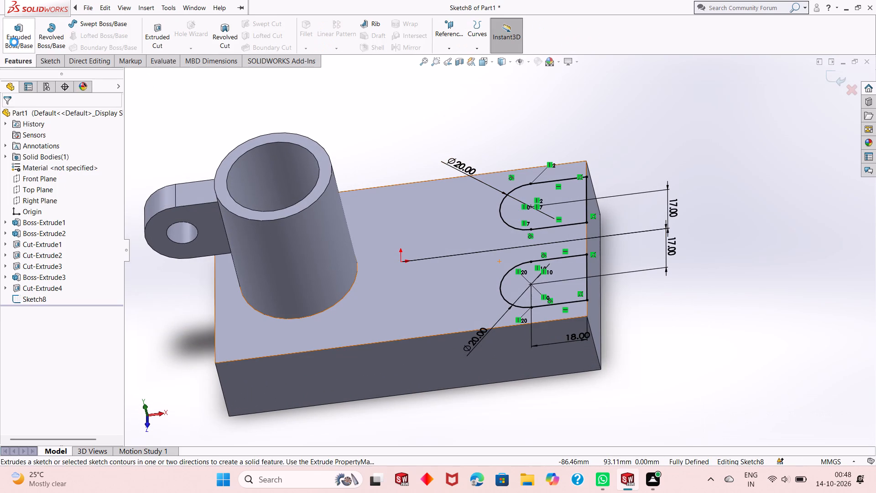
left_click(22, 115)
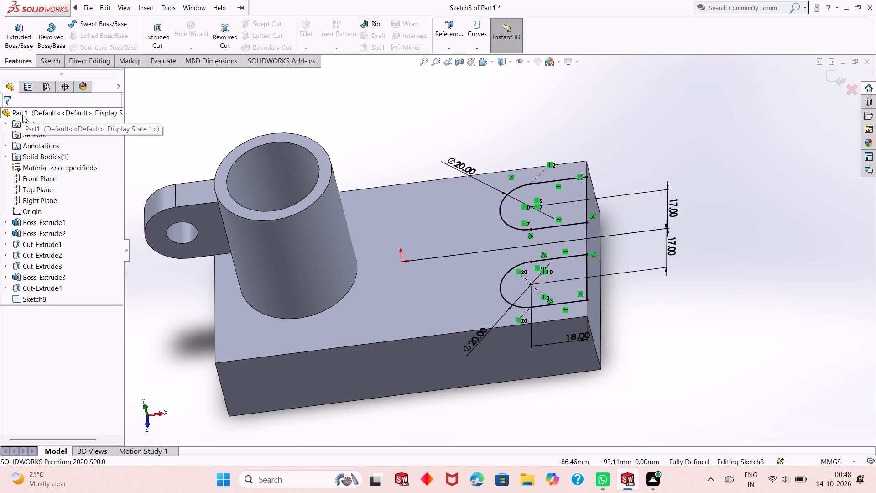
left_click(153, 33)
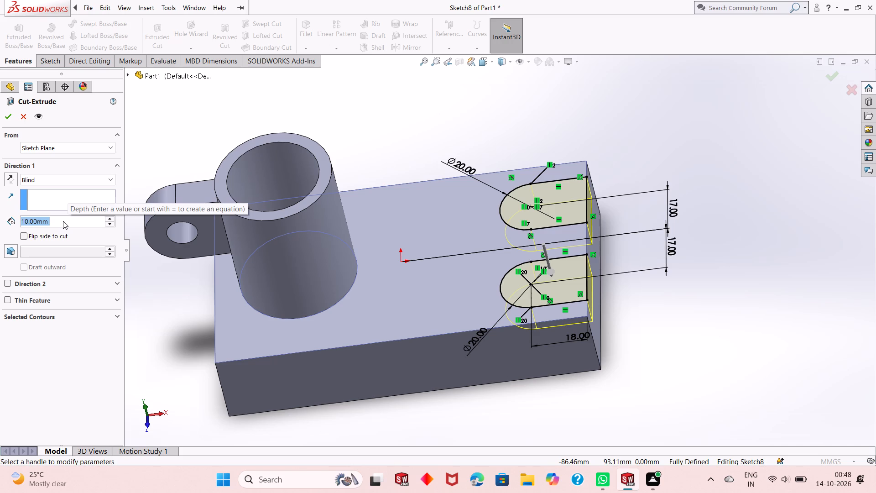
type("20")
key("Return")
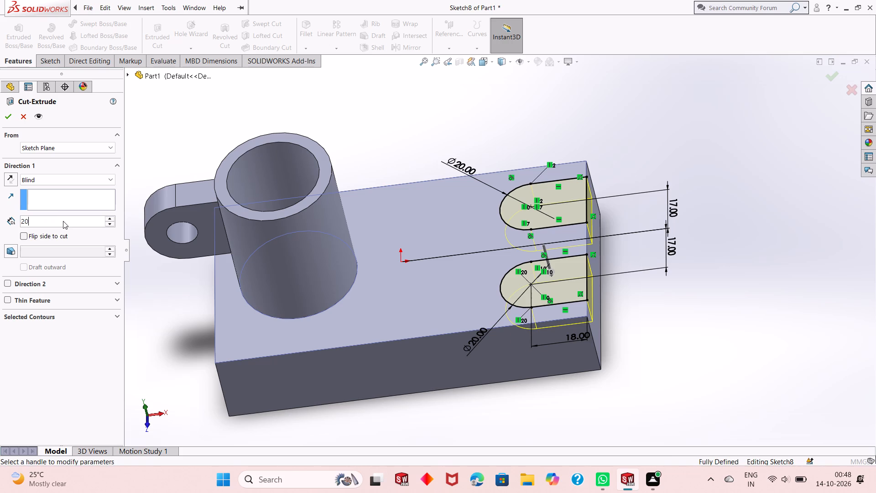
left_click(9, 118)
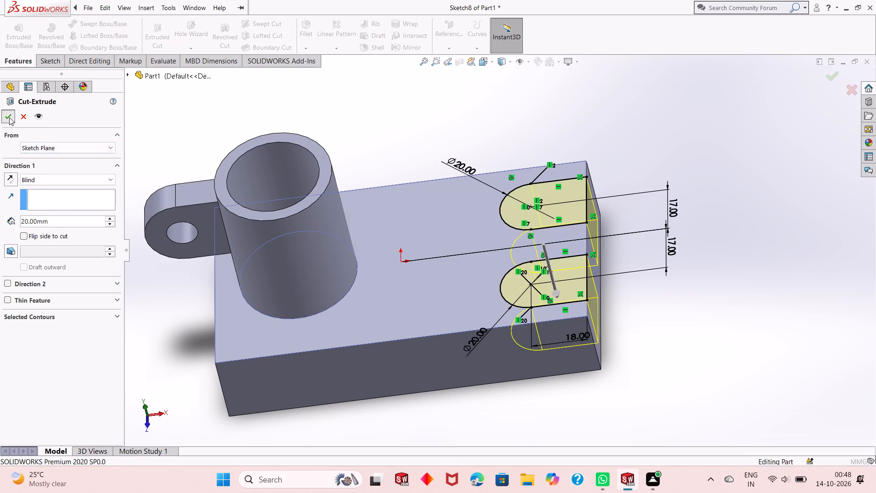
left_click(629, 152)
Sketch circles of about 4.8 mm and 4.1 mm radius on the upper slot's floor plane, centred on the upper and lower slots' rounded ends.
middle_click_drag(614, 183, 614, 274)
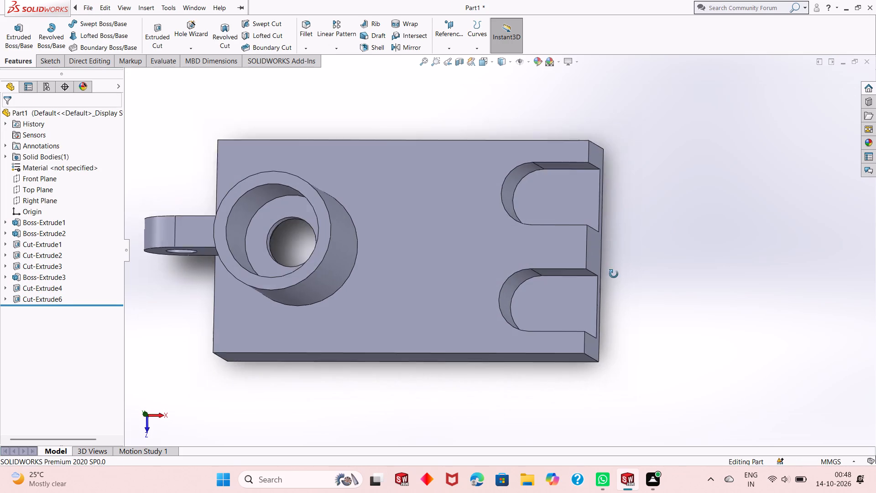
middle_click_drag(614, 274, 614, 275)
left_click(558, 201)
left_click(598, 178)
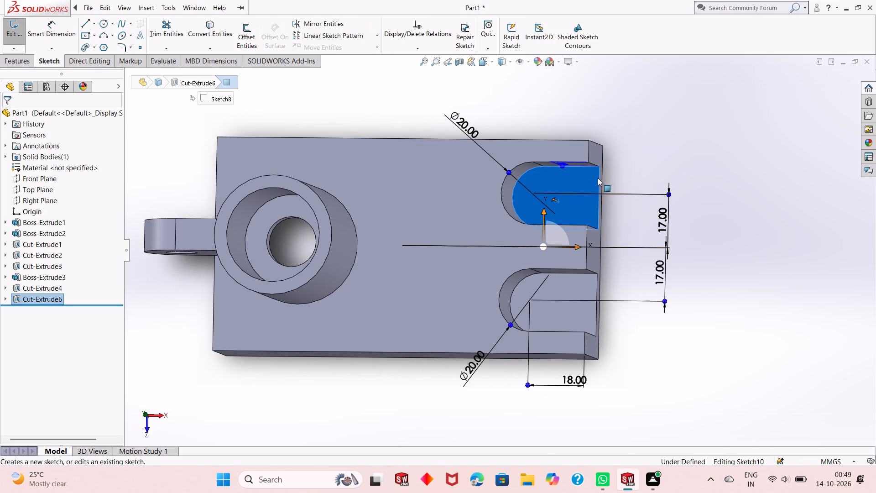
key("ctrl+8")
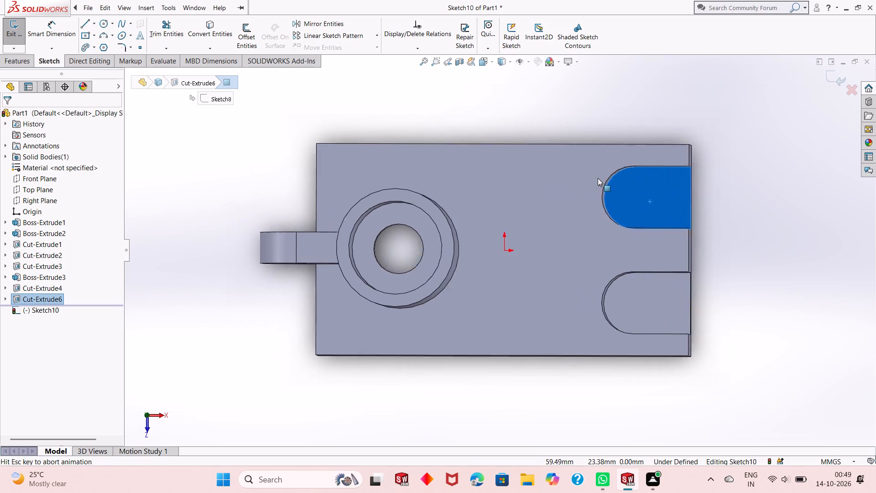
left_click(766, 225)
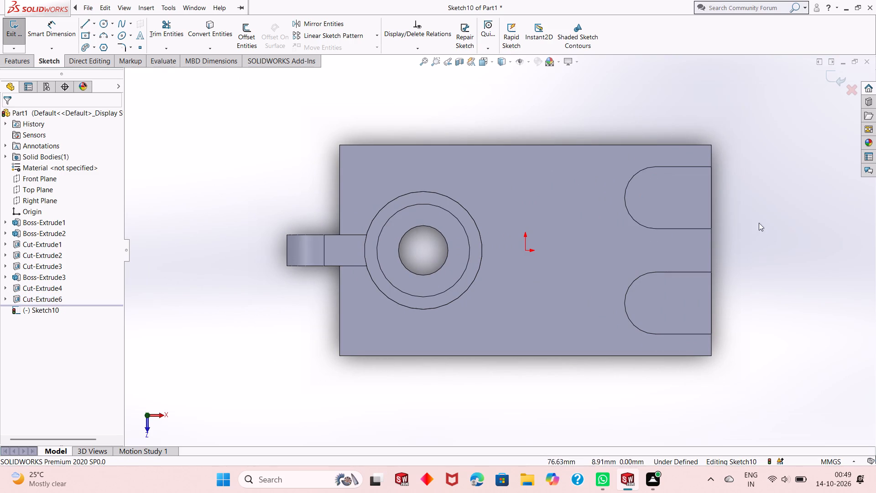
scroll(735, 224, "up", 1)
scroll(699, 197, "down", 2)
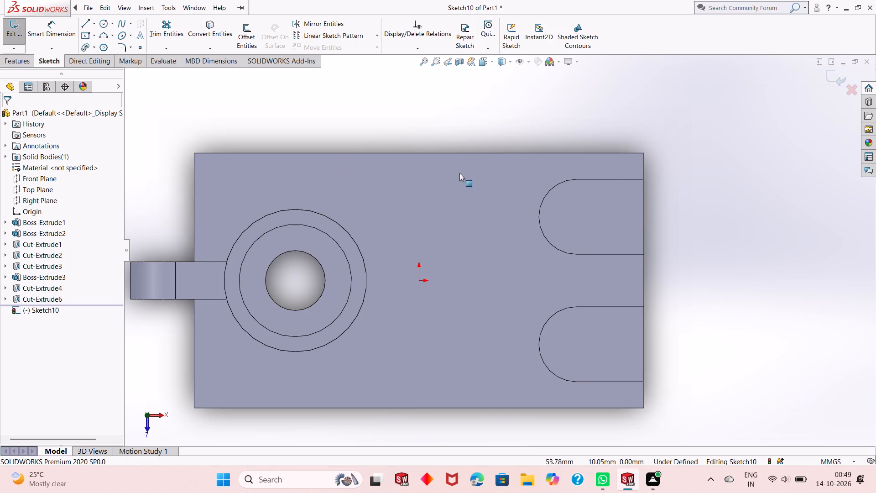
left_click(107, 23)
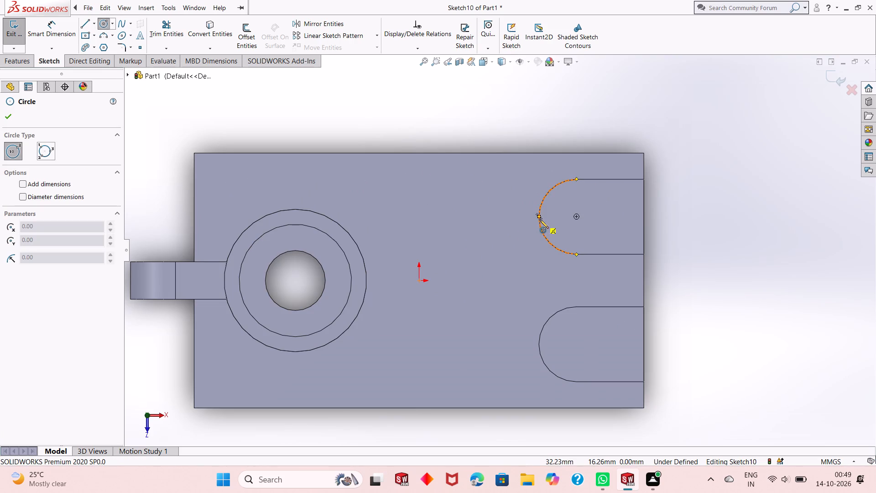
left_click(578, 215)
left_click(593, 210)
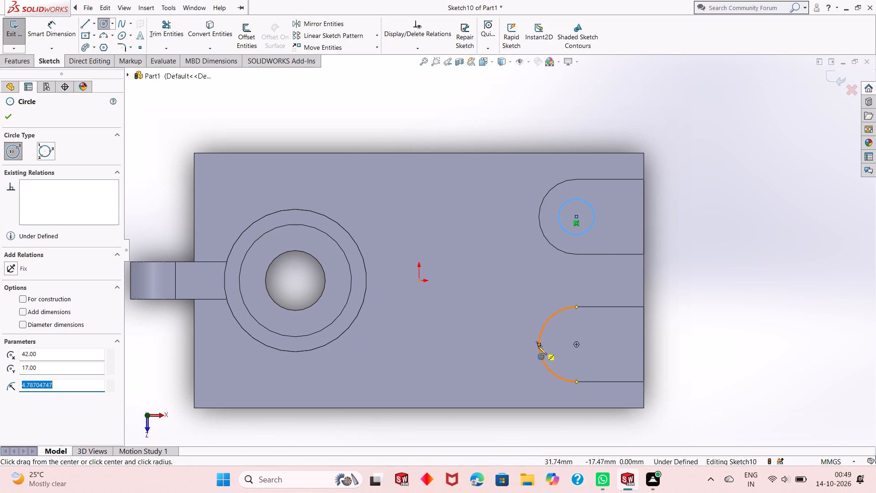
left_click(578, 344)
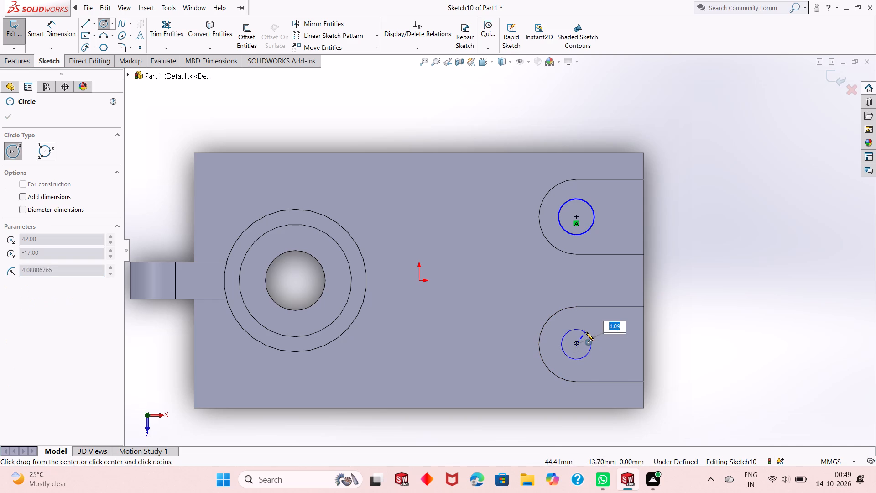
left_click(585, 332)
right_click(682, 121)
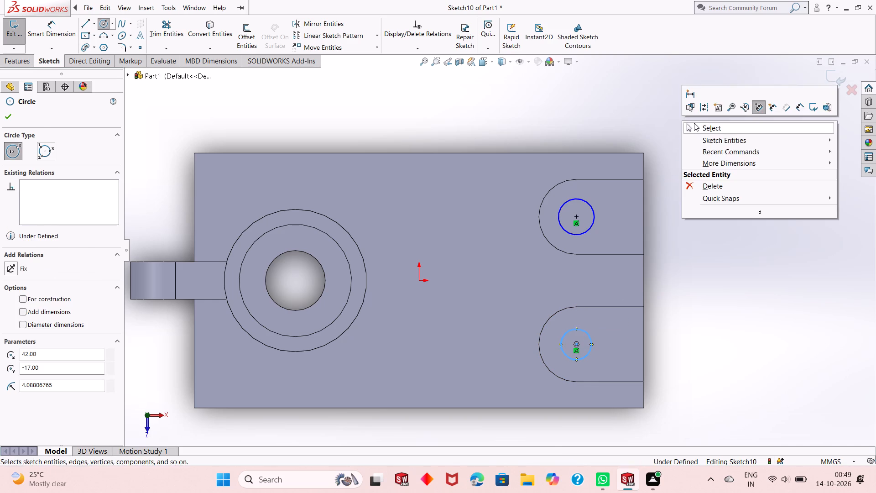
left_click(694, 123)
Dimension the upper slot's circle to a diameter of 8 mm.
left_click(32, 25)
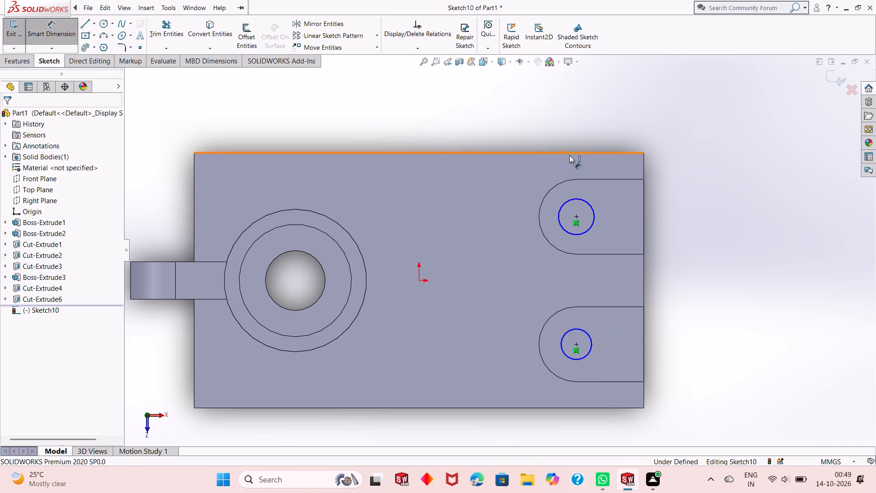
left_click(576, 196)
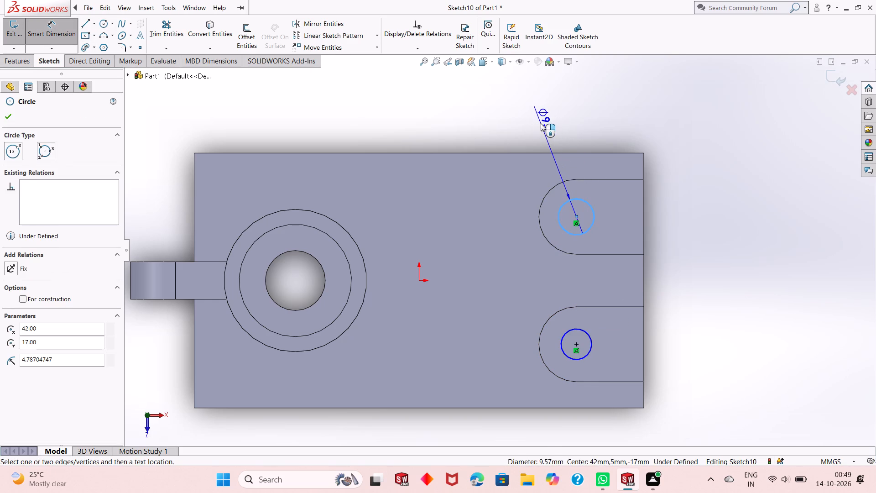
left_click(541, 123)
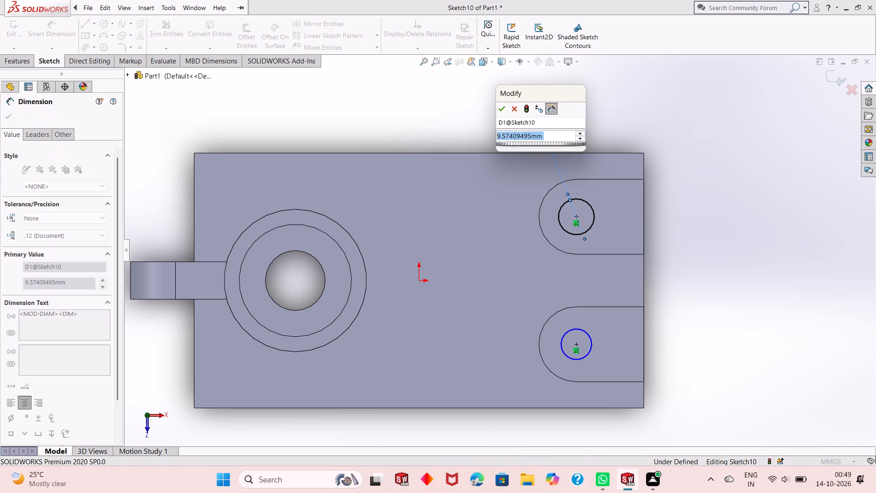
key("8")
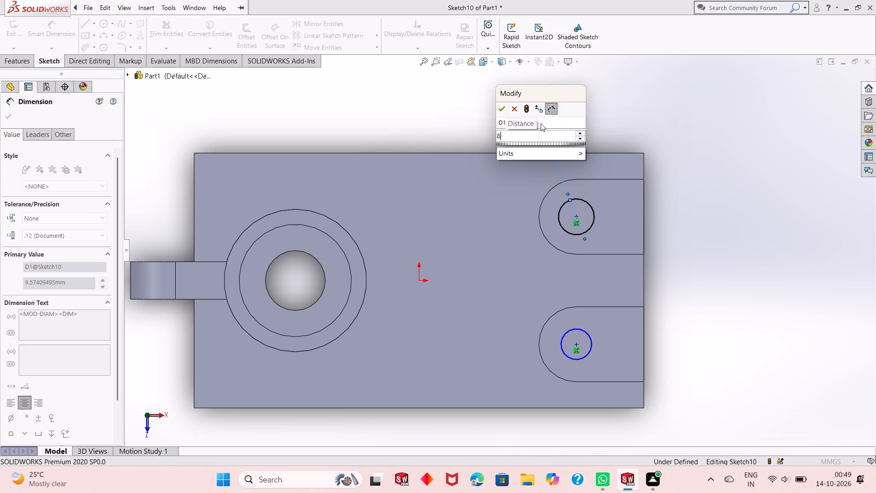
key("Return")
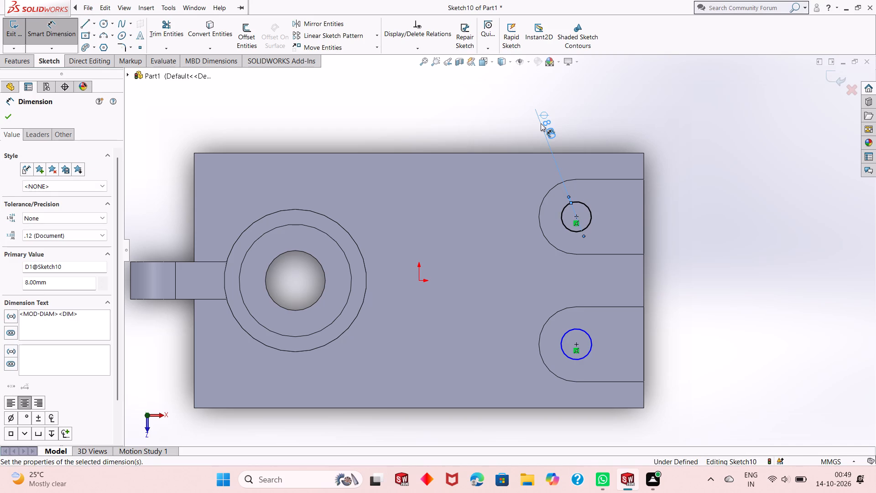
right_click(646, 116)
left_click(662, 144)
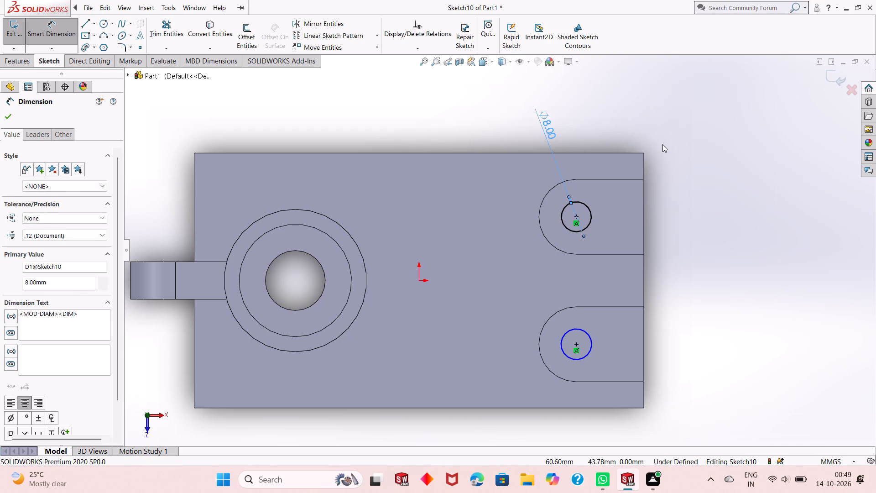
Make the lower slot's circle equal to the upper slot's 8 mm circle with an Equal relation.
left_click(590, 216)
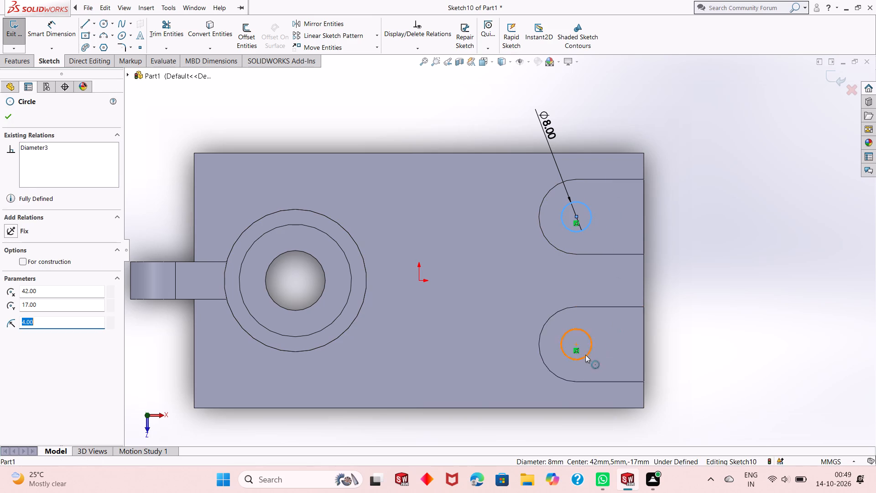
left_click(586, 351, "ctrl")
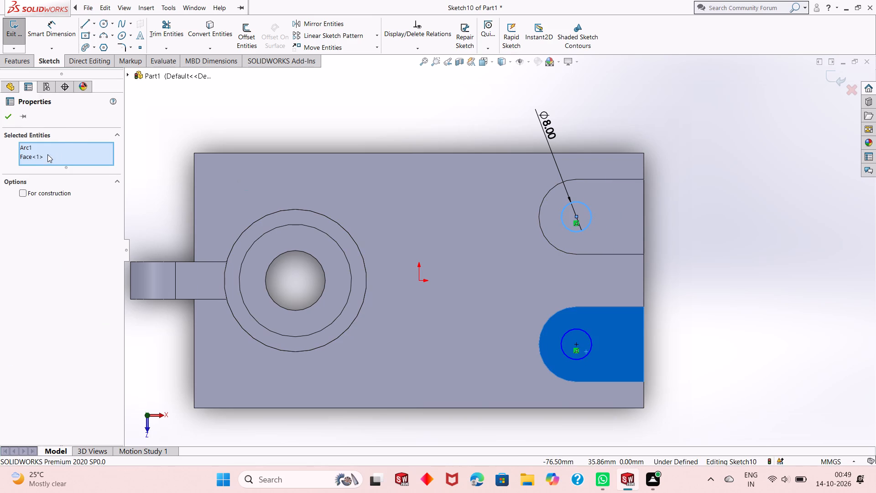
right_click(40, 157)
left_click(68, 175)
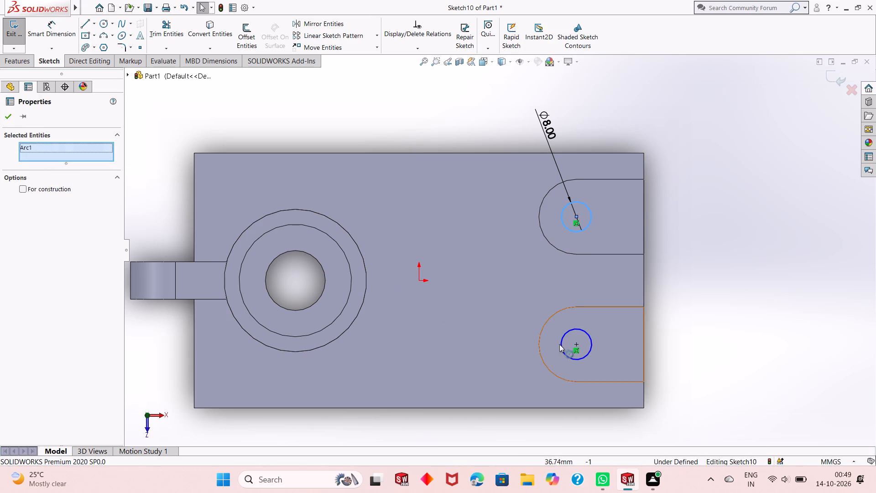
left_click(562, 347, "ctrl")
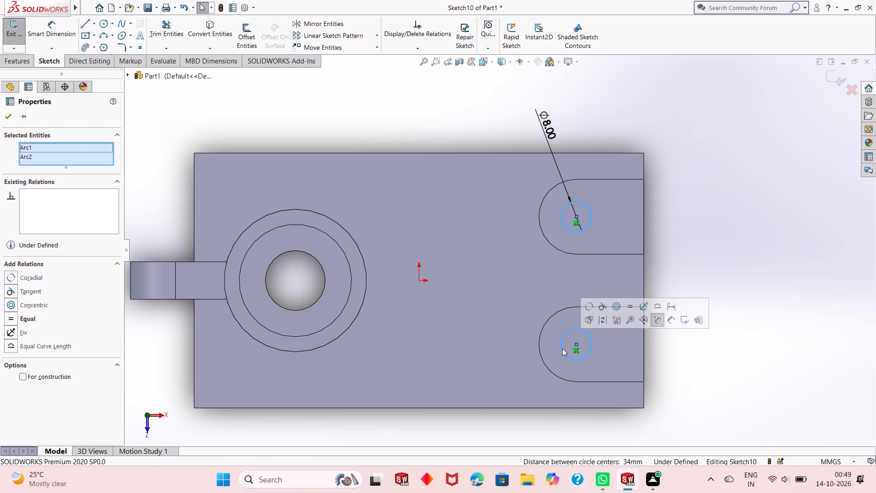
left_click(631, 308)
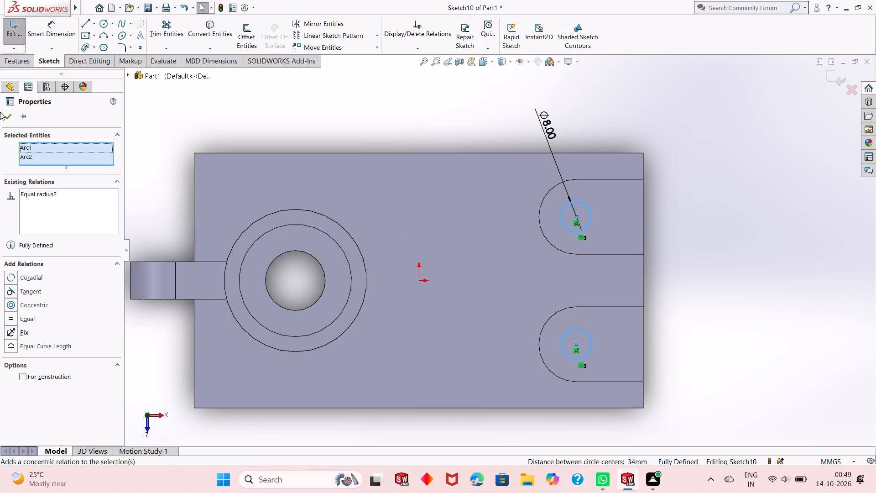
left_click(4, 116)
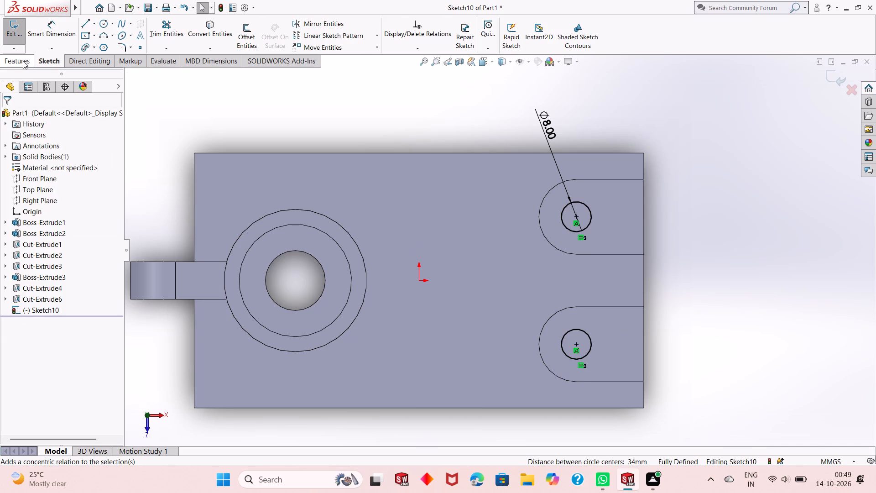
Cut both circles down through the slot floors with a Blind Extruded Cut 20 mm deep.
left_click(23, 61)
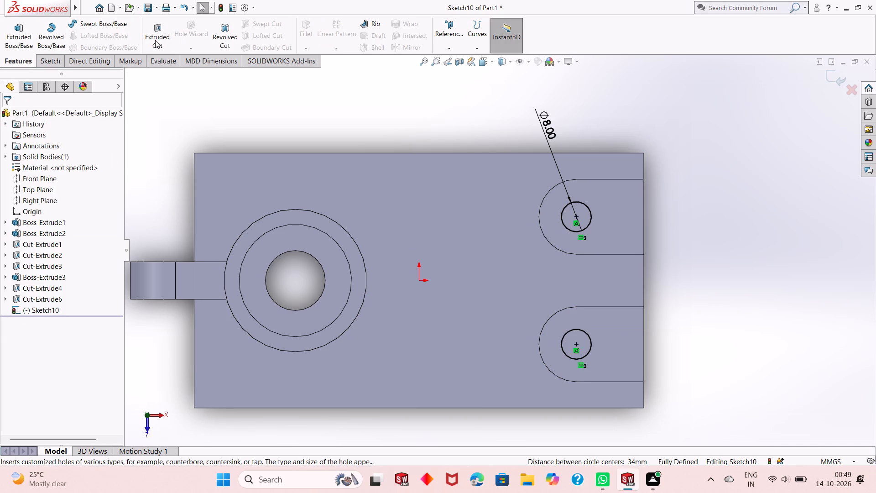
left_click(155, 40)
middle_click_drag(521, 352, 511, 294)
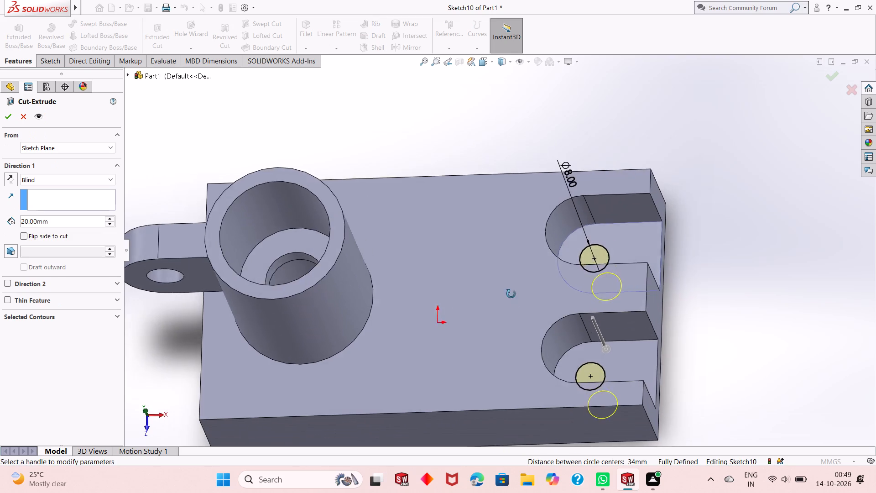
middle_click_drag(511, 294, 506, 268)
scroll(448, 312, "up", 2)
middle_click_drag(564, 330, 565, 364)
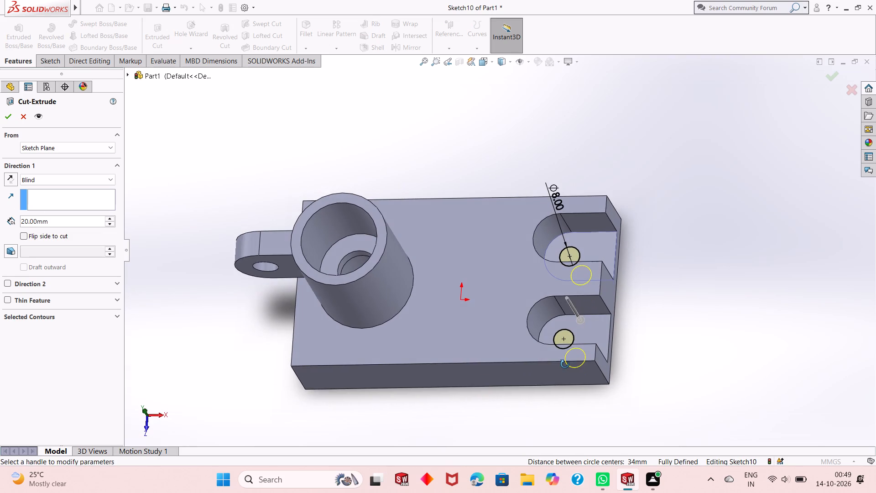
middle_click_drag(565, 364, 565, 367)
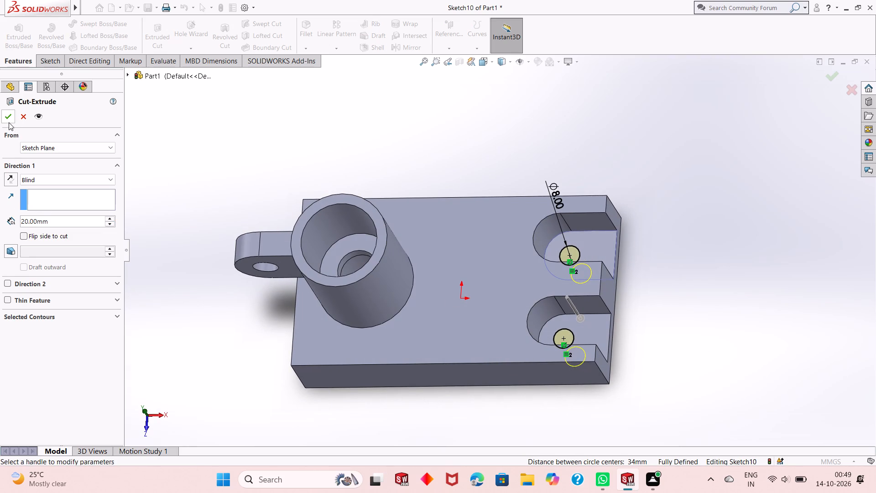
left_click(8, 121)
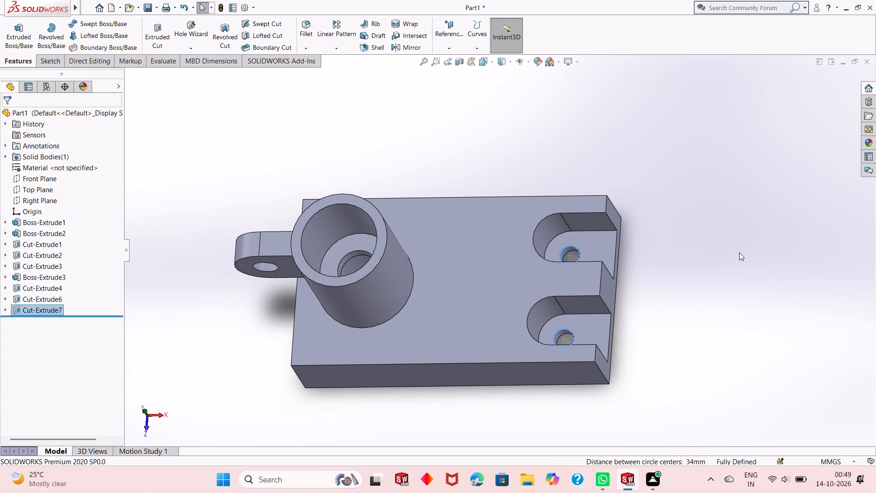
left_click(680, 266)
Inspect the part from above, below and the side to examine the two slots and their holes.
middle_click_drag(590, 276, 571, 311)
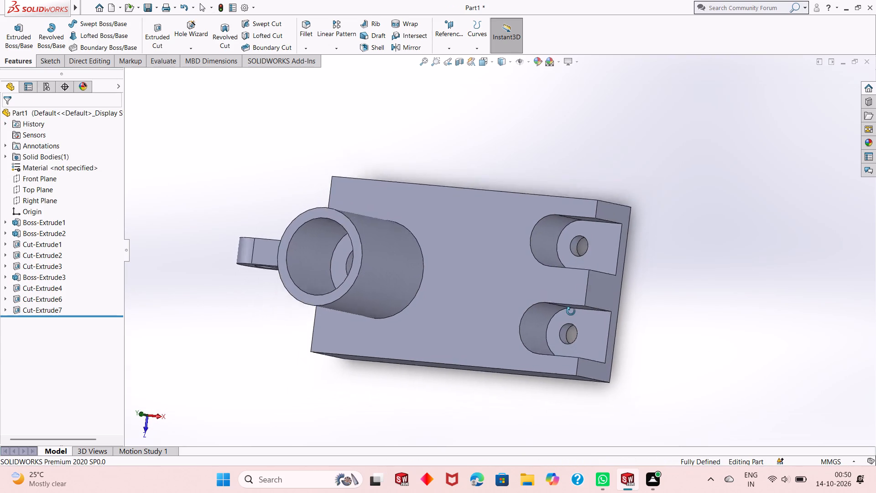
middle_click_drag(571, 311, 401, 340)
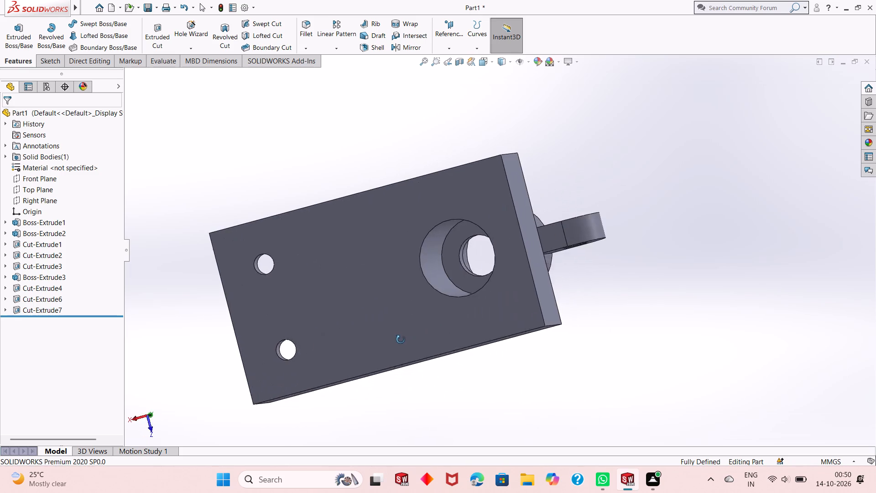
middle_click_drag(401, 340, 507, 298)
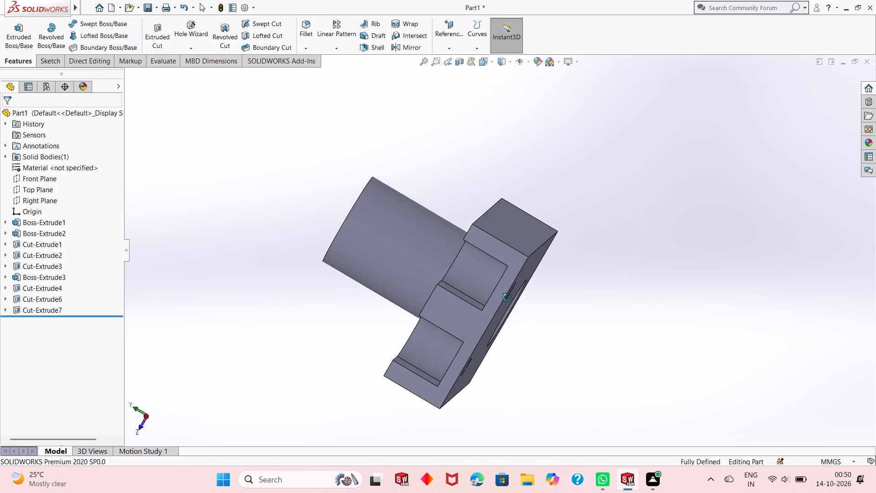
middle_click_drag(507, 298, 603, 314)
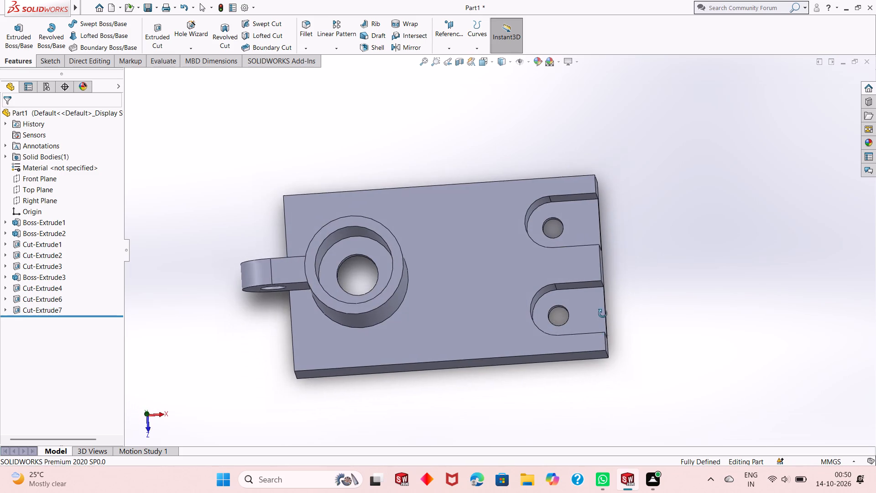
middle_click_drag(603, 314, 595, 253)
scroll(454, 296, "up", 1)
middle_click_drag(454, 296, 462, 269)
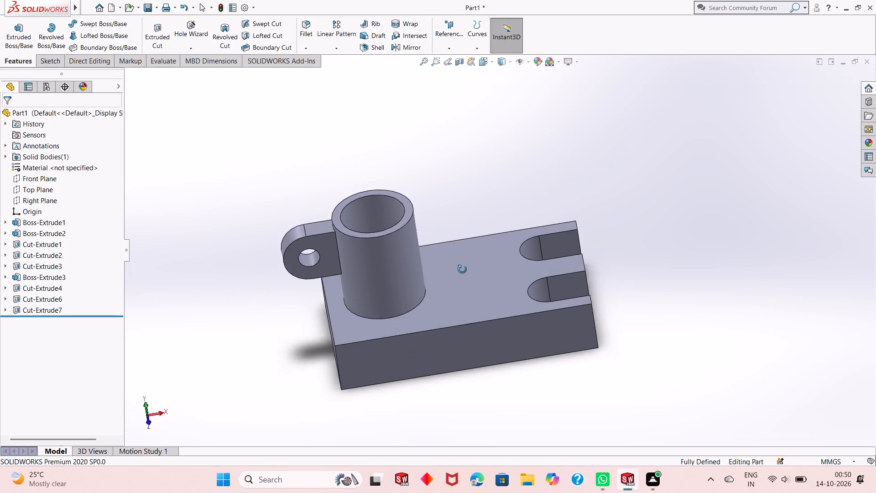
middle_click_drag(462, 269, 470, 244)
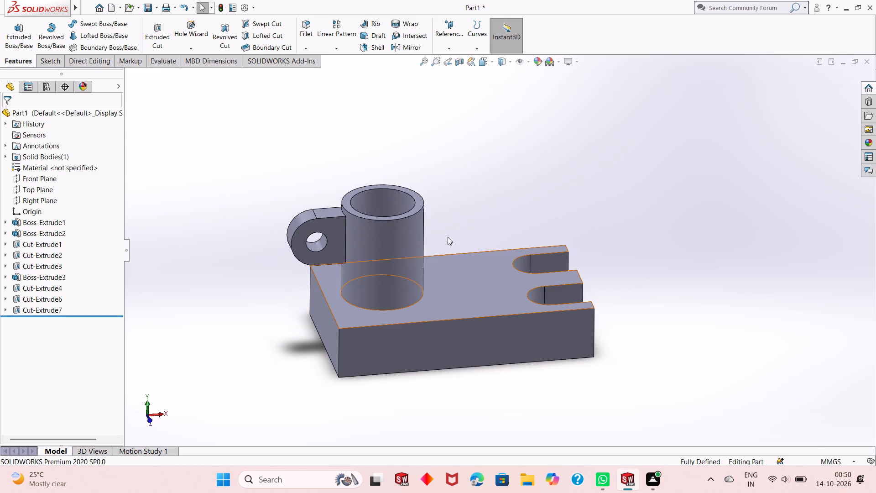
Sketch a sloped line on the Front Plane from the boss's top outer corner to the block's top face, ending about 11.5 mm from the boss.
left_click(44, 177)
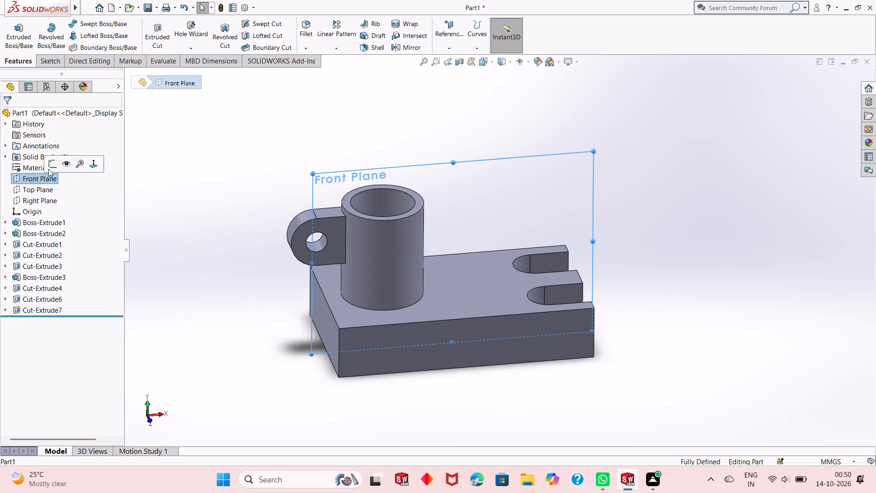
left_click(50, 165)
key("ctrl+8")
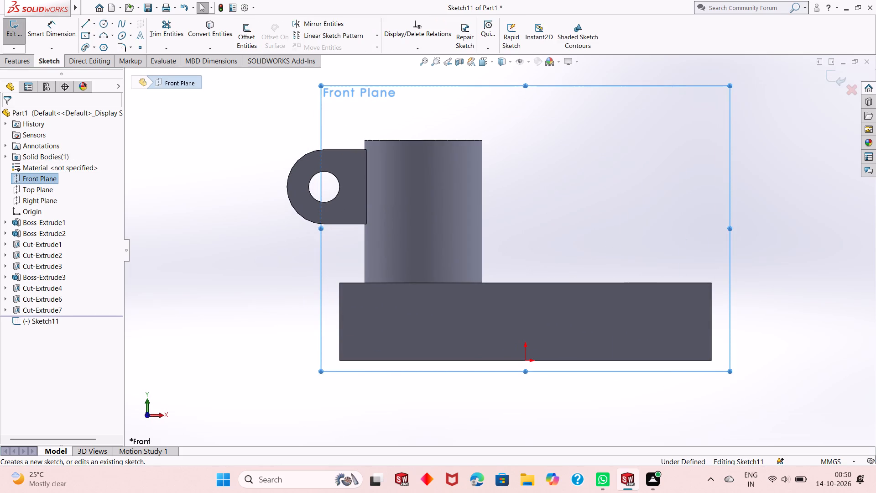
left_click(83, 22)
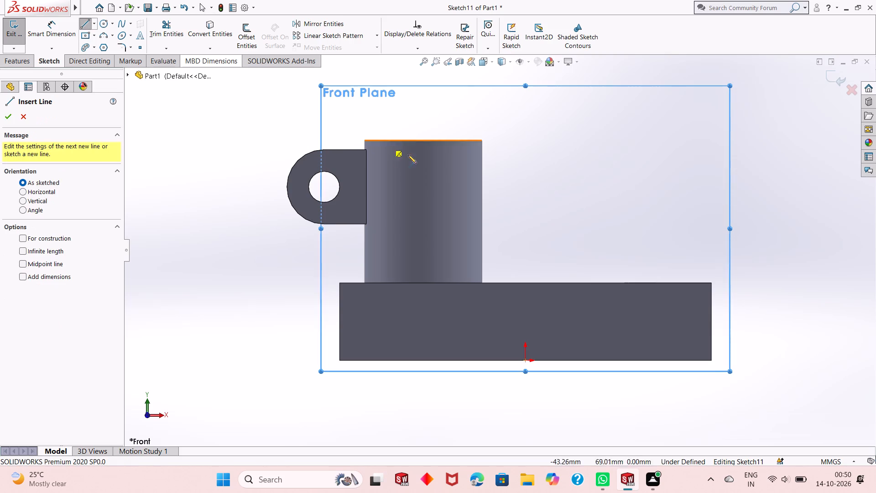
left_click(482, 141)
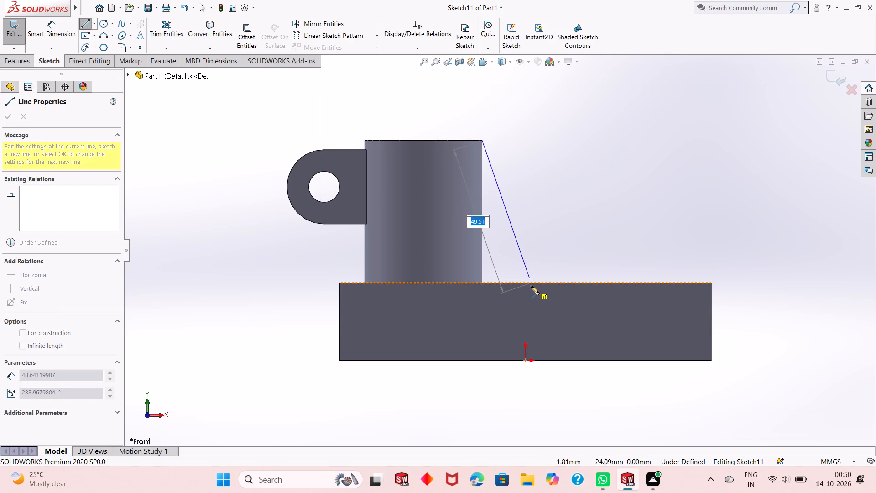
left_click(518, 283)
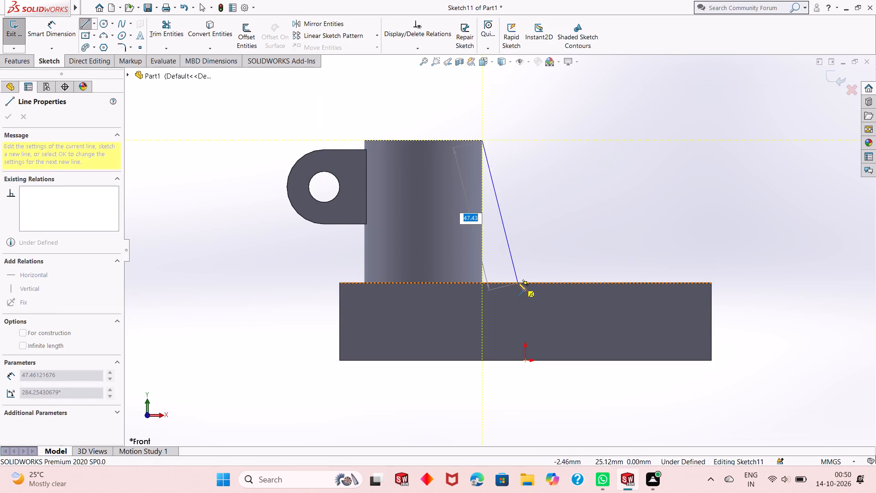
right_click(590, 247)
left_click(604, 254)
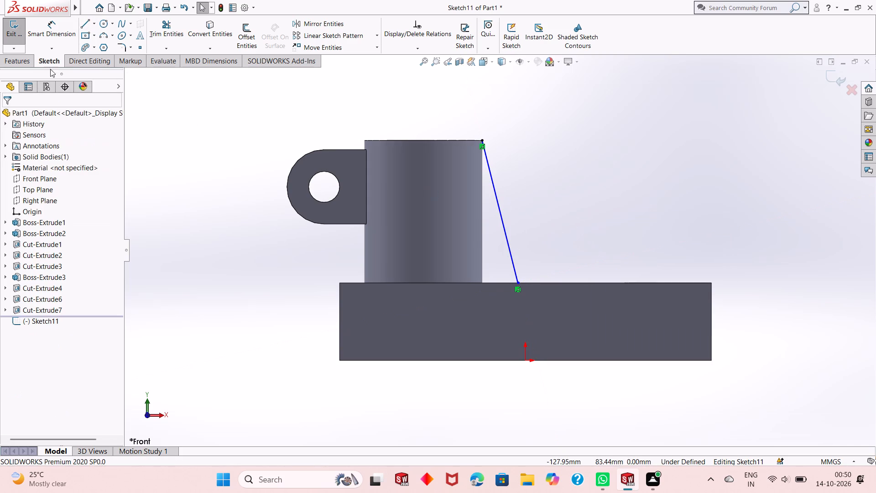
Dimension the horizontal distance from the boss's side to the sloped line's lower end as 10 mm.
left_click(51, 40)
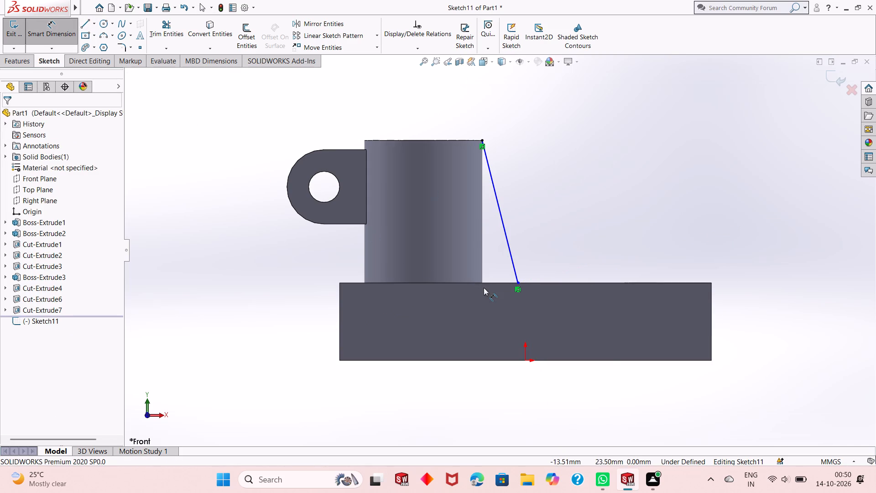
left_click(483, 257)
left_click(517, 280)
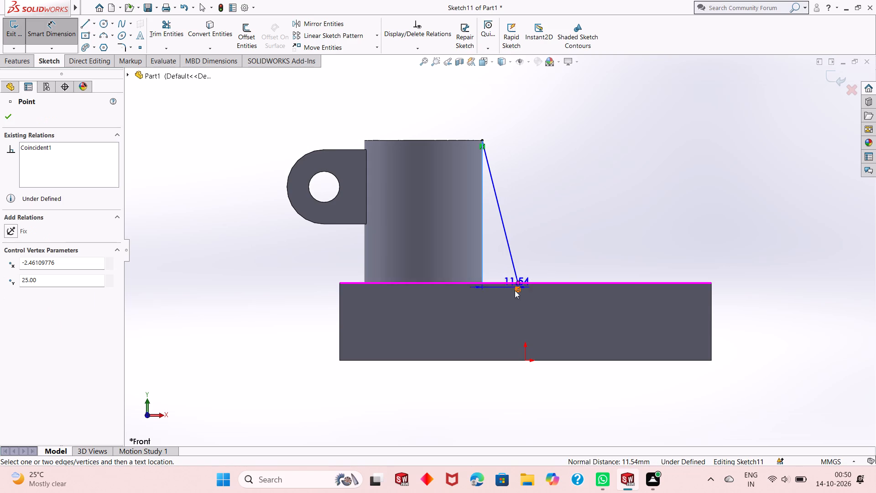
left_click(504, 383)
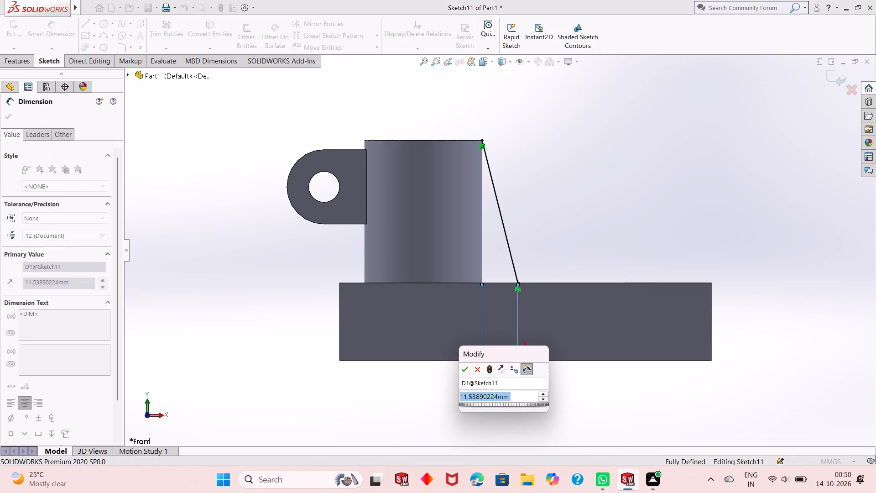
type("10")
key("Return")
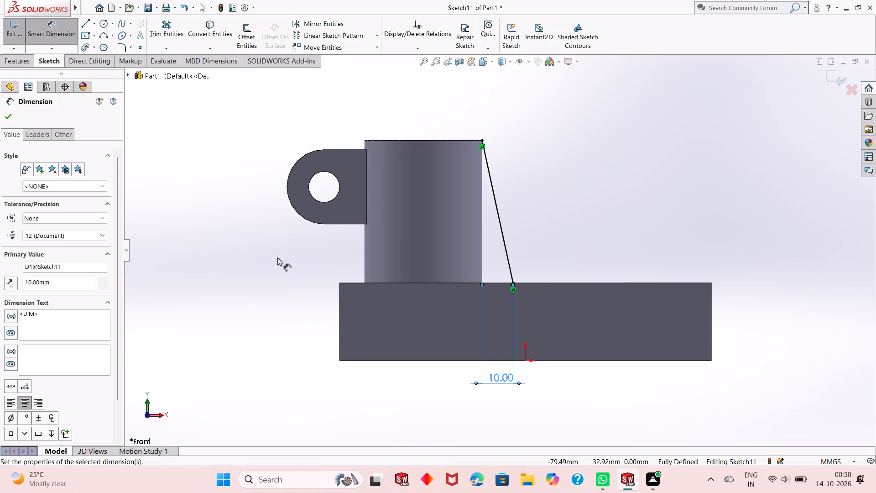
Set the distance between the boss's side and the sloped line's lower end to 12 mm.
double_click(500, 380)
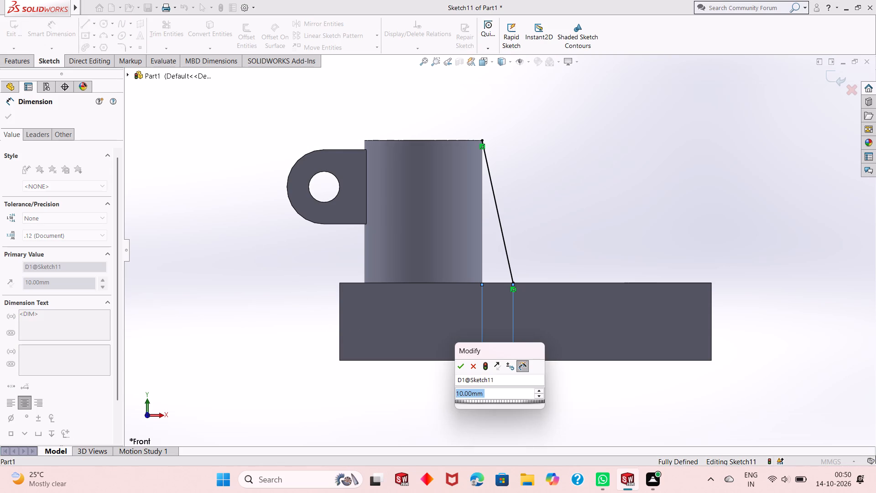
type("12")
key("Return")
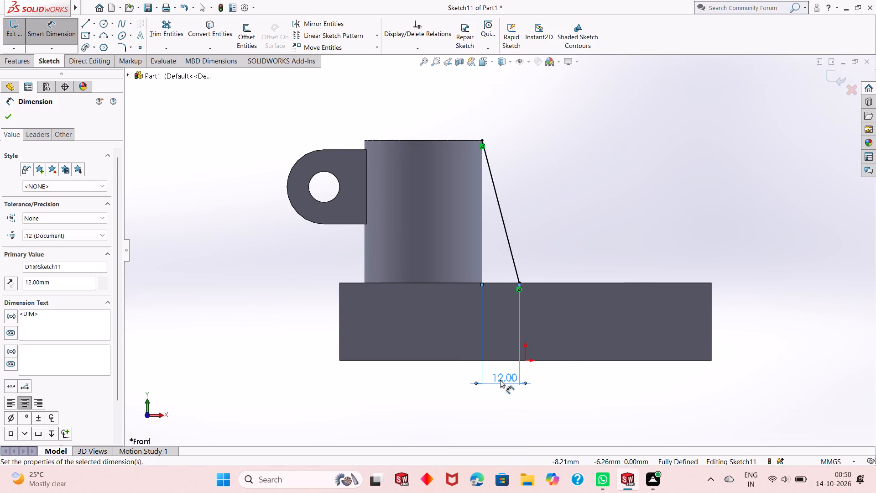
right_click(231, 141)
left_click(245, 170)
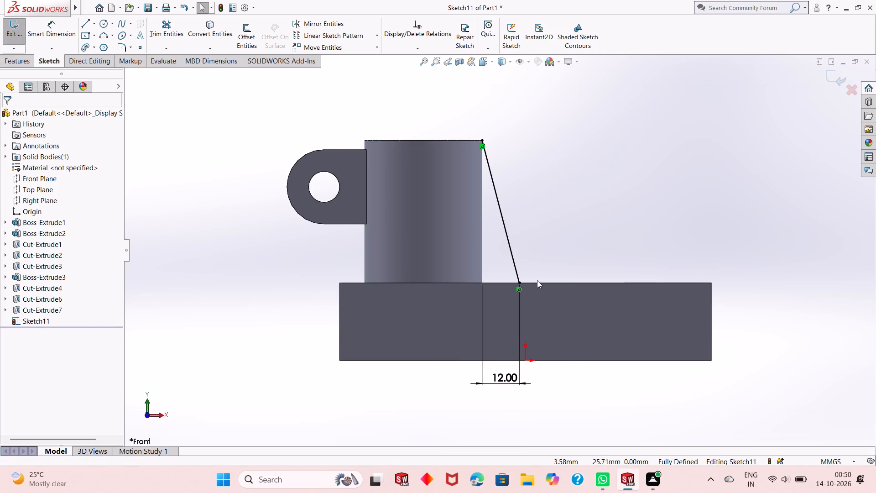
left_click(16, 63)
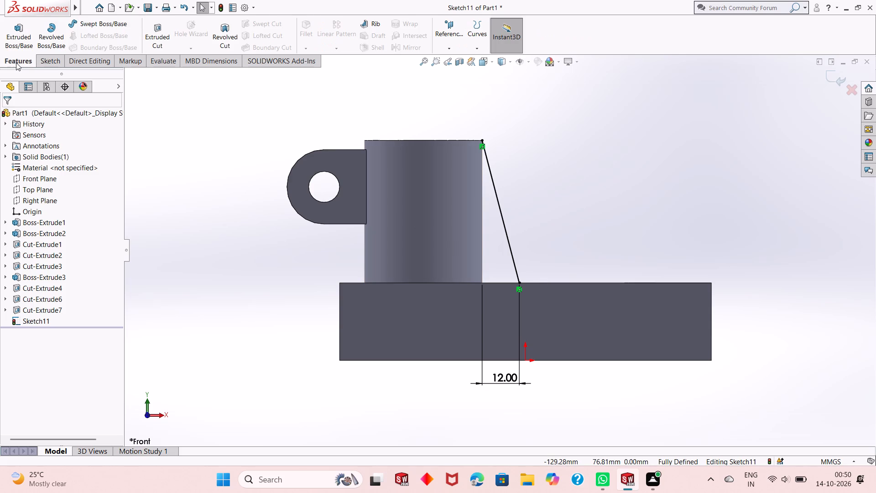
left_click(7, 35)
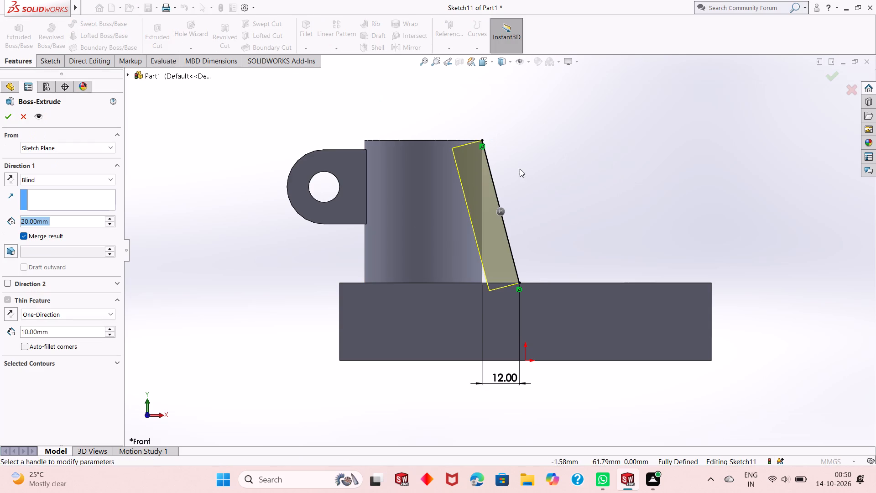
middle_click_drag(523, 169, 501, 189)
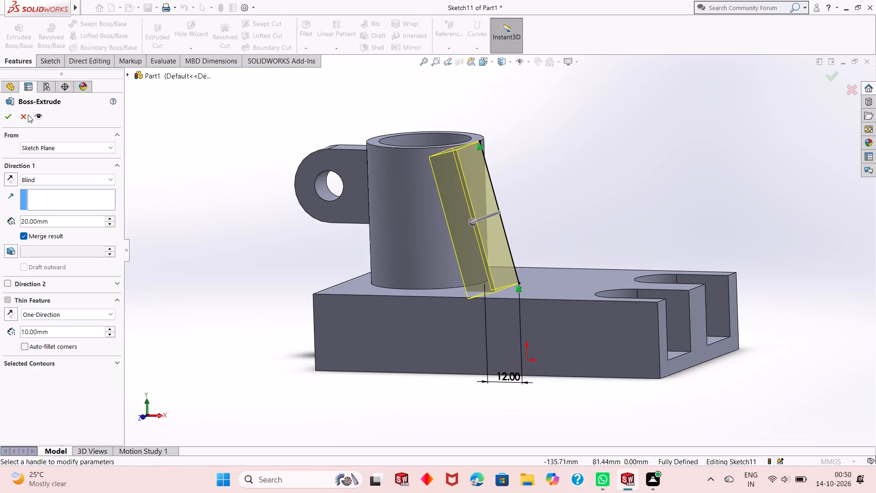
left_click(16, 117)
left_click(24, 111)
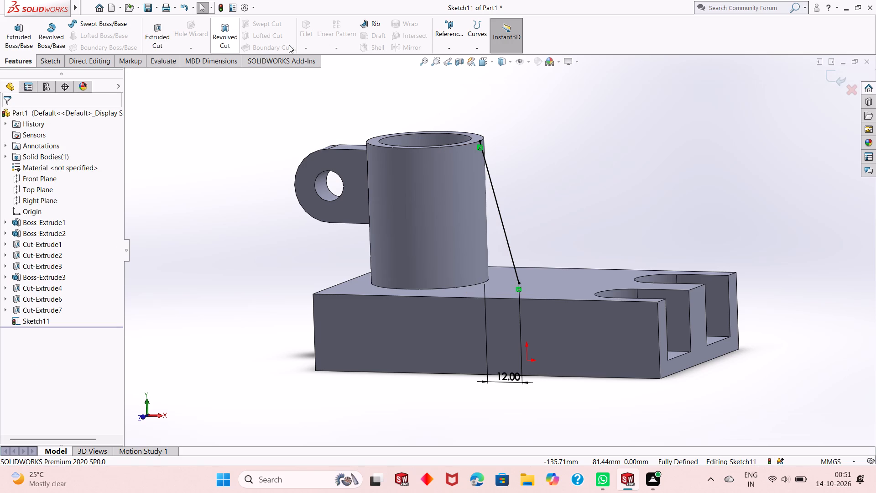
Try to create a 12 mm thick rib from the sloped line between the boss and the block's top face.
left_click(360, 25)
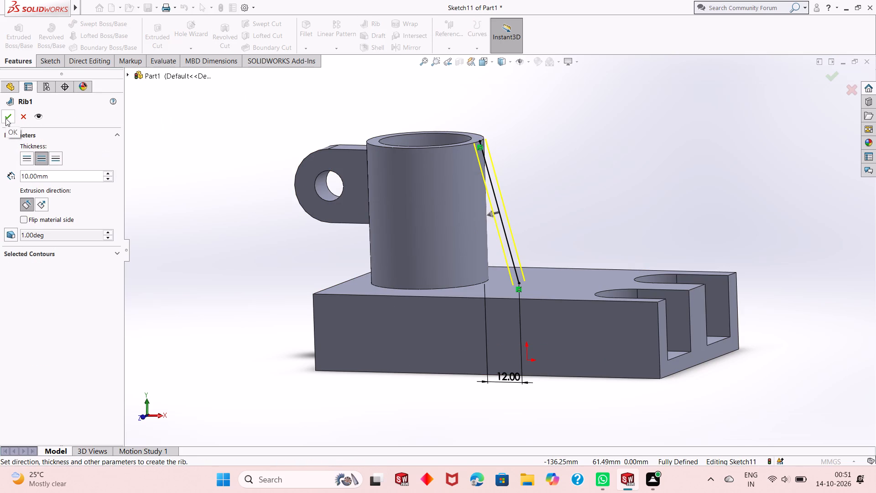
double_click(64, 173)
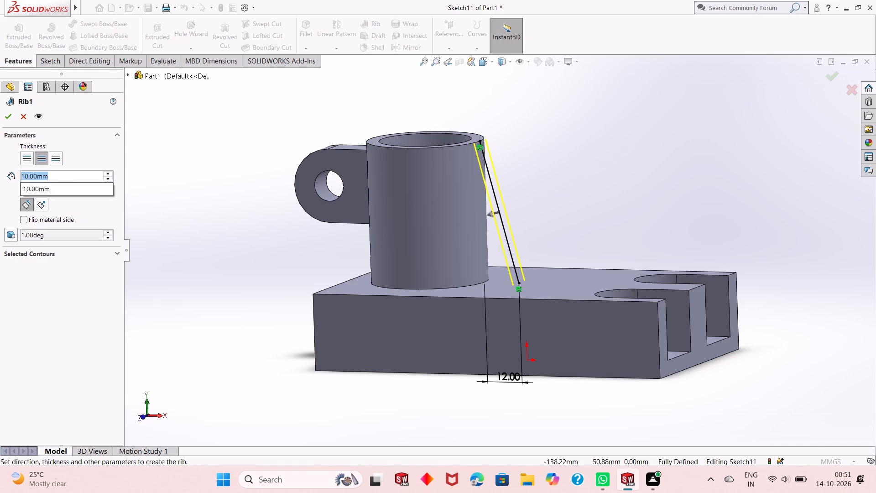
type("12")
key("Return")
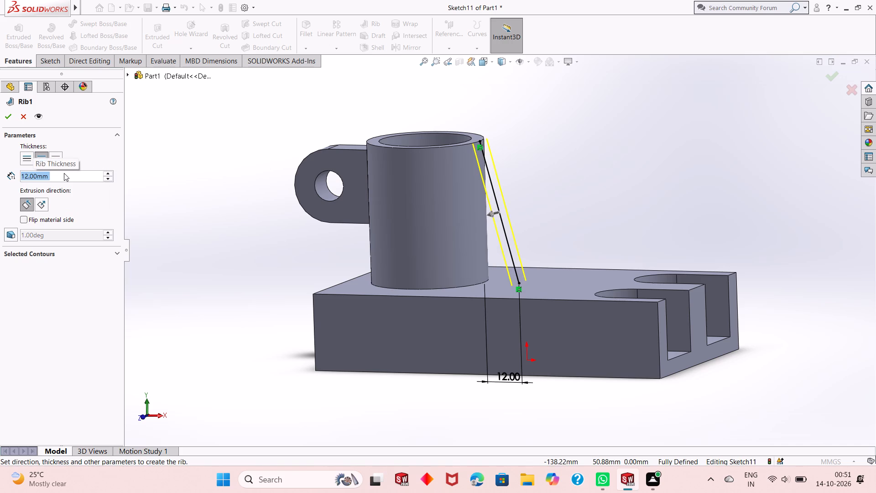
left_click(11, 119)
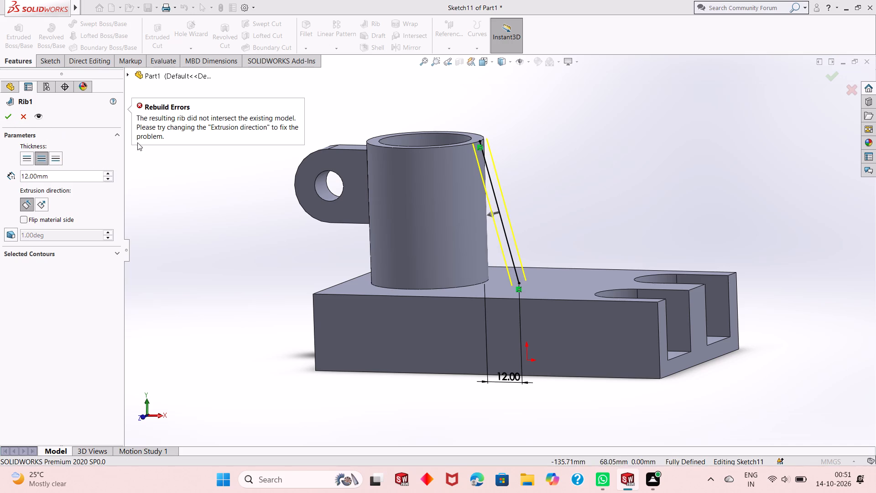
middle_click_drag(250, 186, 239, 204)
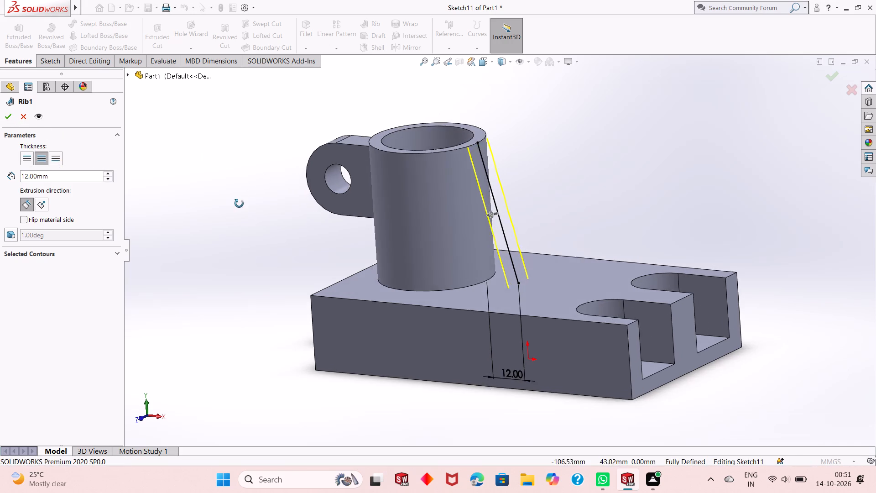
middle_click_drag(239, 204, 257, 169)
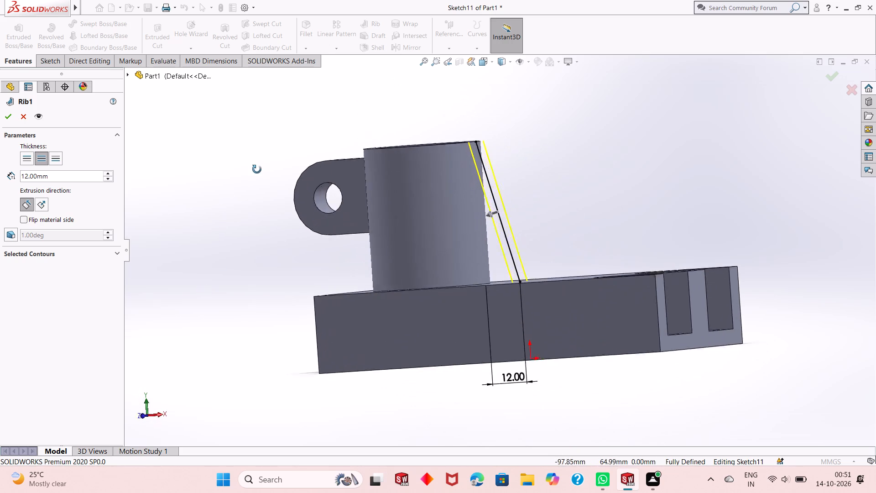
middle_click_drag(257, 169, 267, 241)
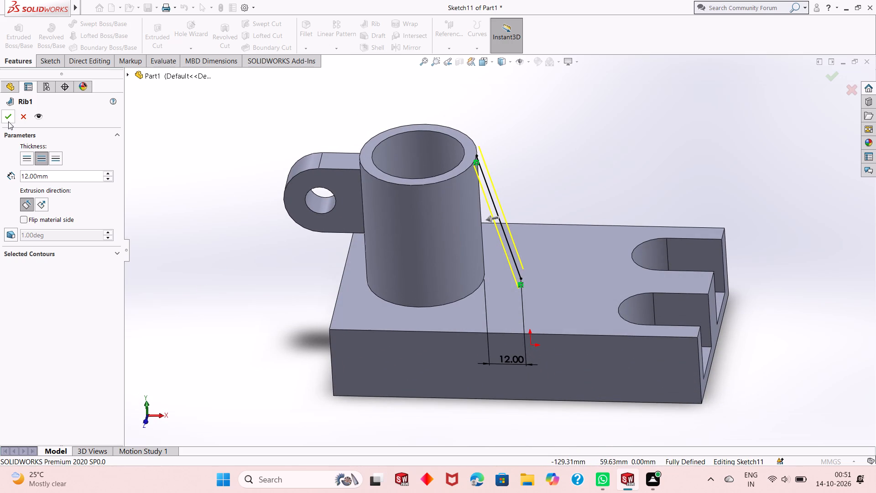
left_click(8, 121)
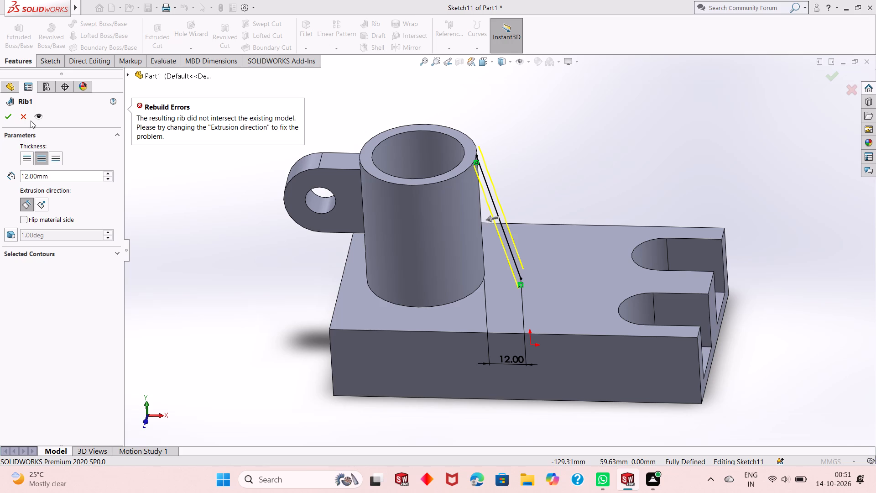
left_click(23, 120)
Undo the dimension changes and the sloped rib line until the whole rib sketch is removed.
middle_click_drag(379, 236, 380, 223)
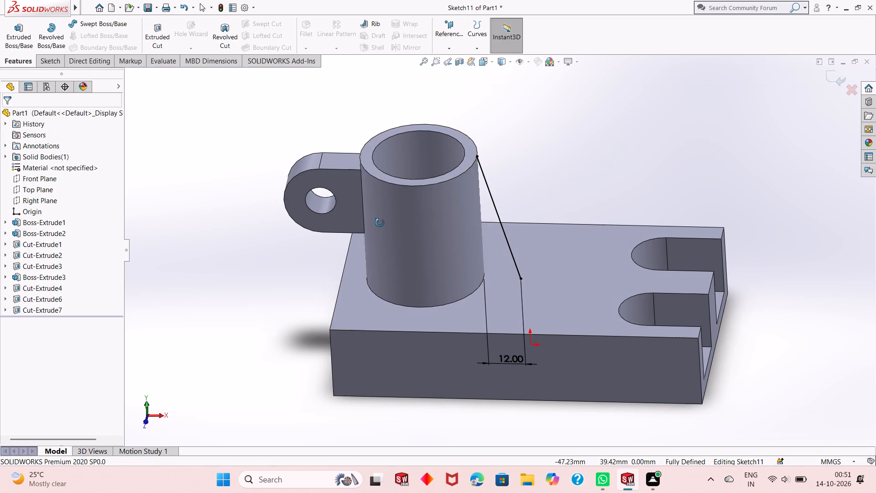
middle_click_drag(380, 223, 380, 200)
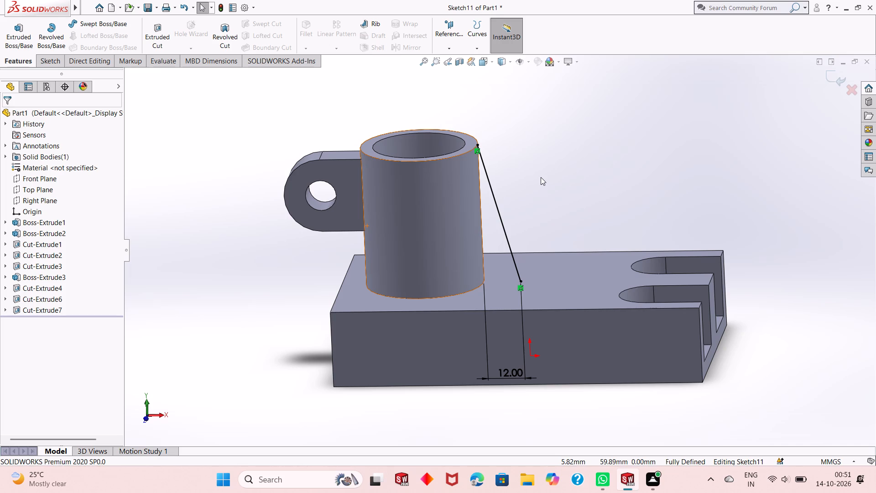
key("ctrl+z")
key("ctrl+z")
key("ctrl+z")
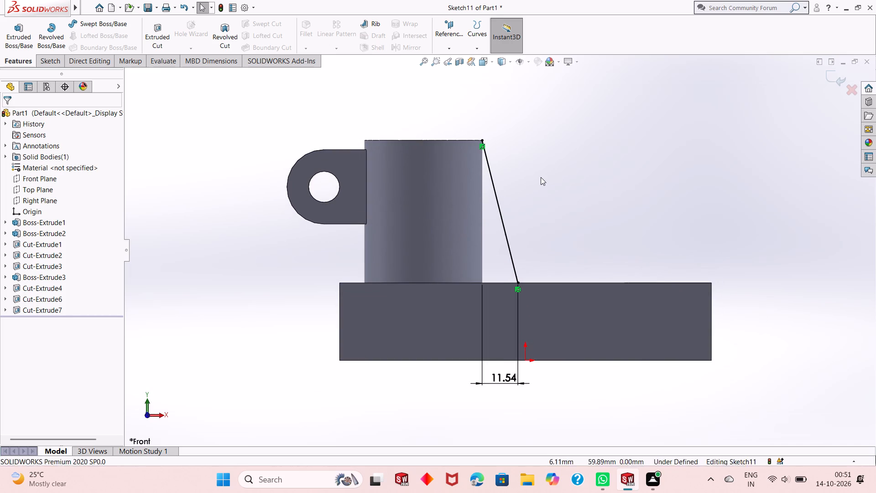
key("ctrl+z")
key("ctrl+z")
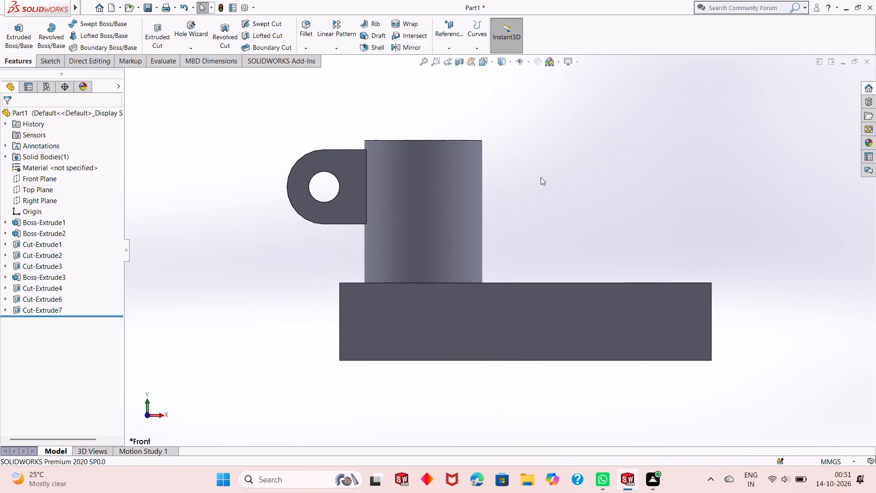
Set up a reference plane offset 12 mm from the Right Plane, with the offset flipped toward the boss.
scroll(541, 177, "up", 1)
middle_click_drag(557, 209, 543, 267)
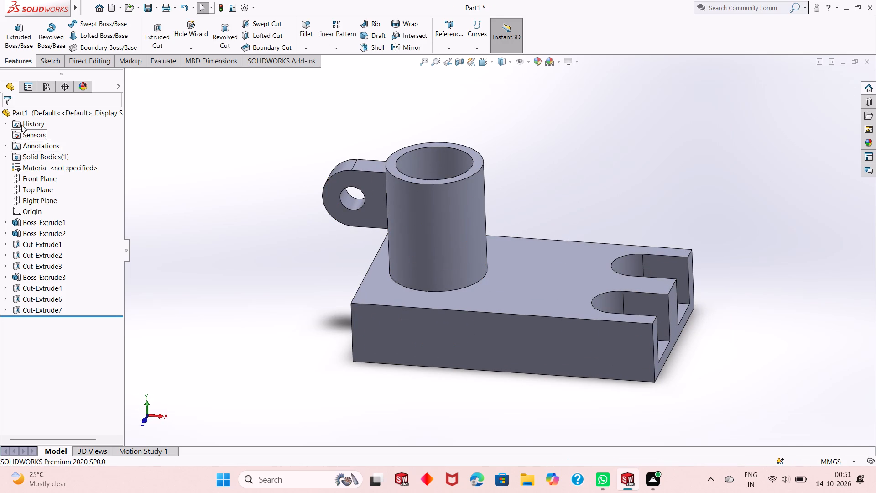
left_click(42, 195)
middle_click_drag(277, 203, 288, 217)
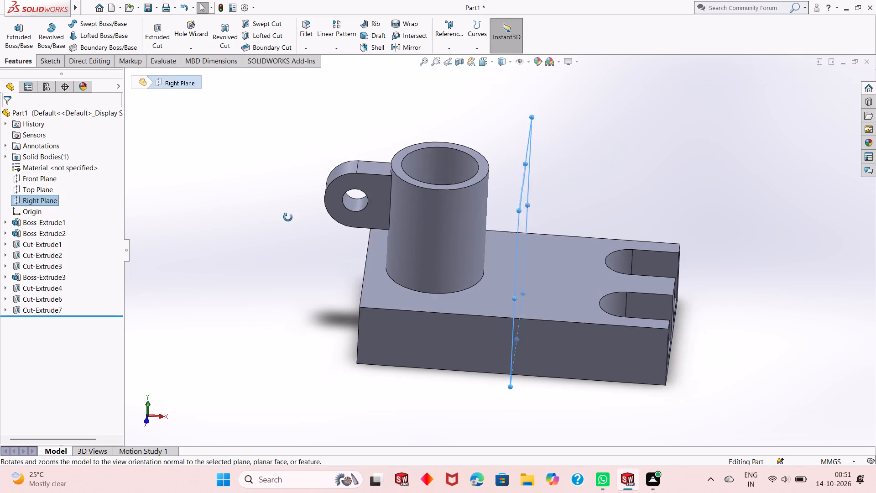
middle_click_drag(288, 217, 289, 219)
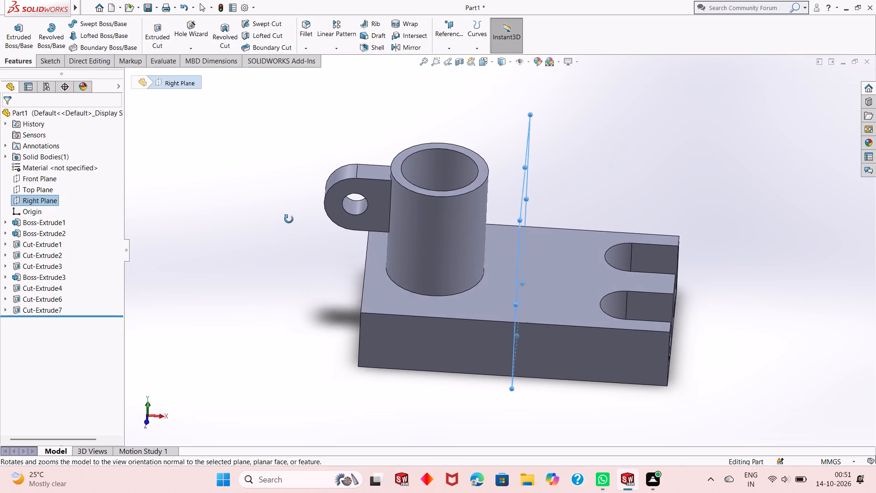
middle_click_drag(289, 219, 292, 199)
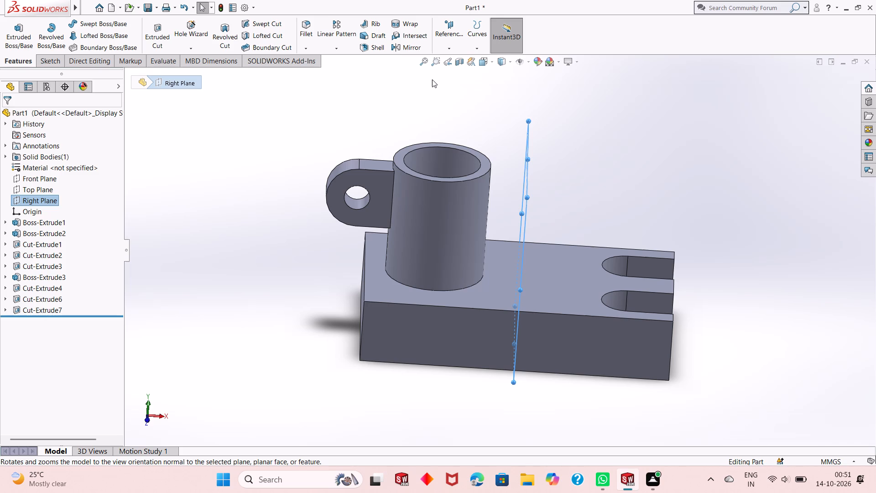
middle_click_drag(464, 131, 454, 206)
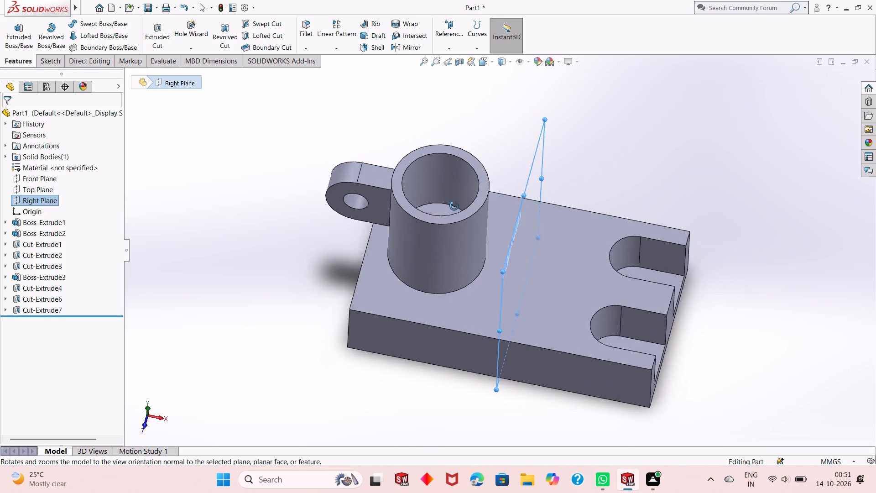
middle_click_drag(454, 206, 452, 159)
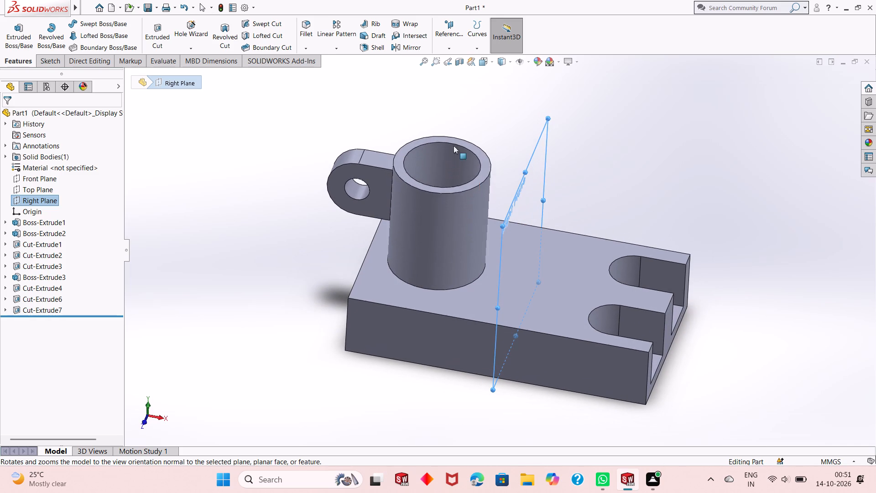
left_click(449, 39)
left_click(455, 57)
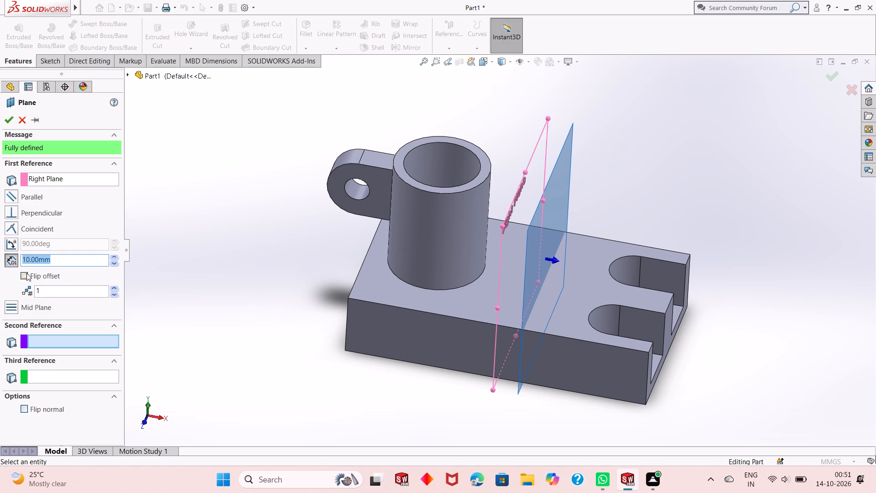
left_click(26, 275)
middle_click_drag(231, 284, 251, 218)
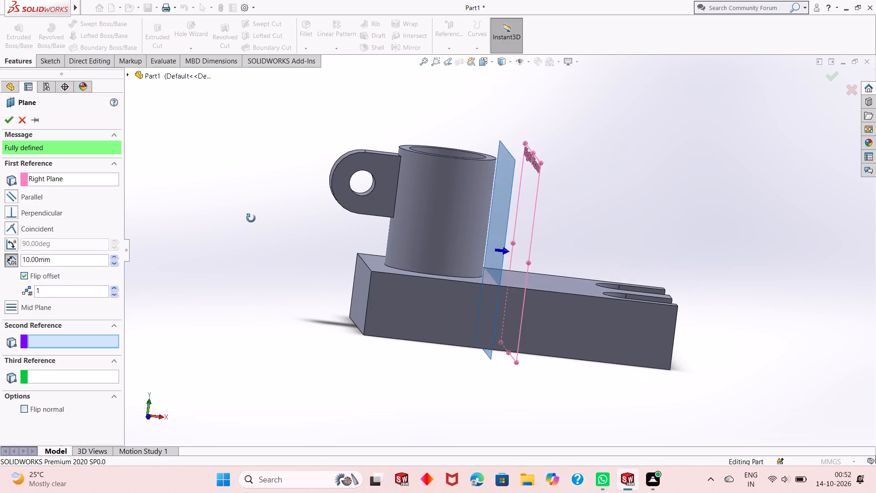
middle_click_drag(251, 218, 246, 267)
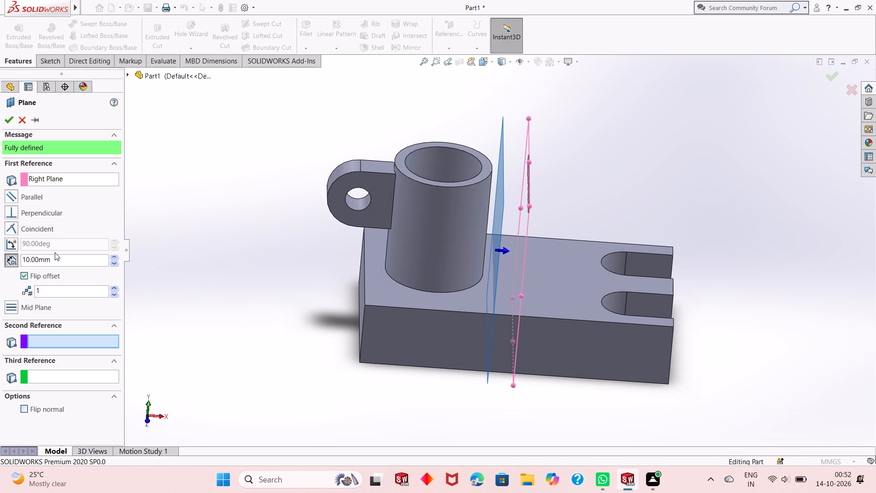
double_click(57, 261)
type("12")
key("Return")
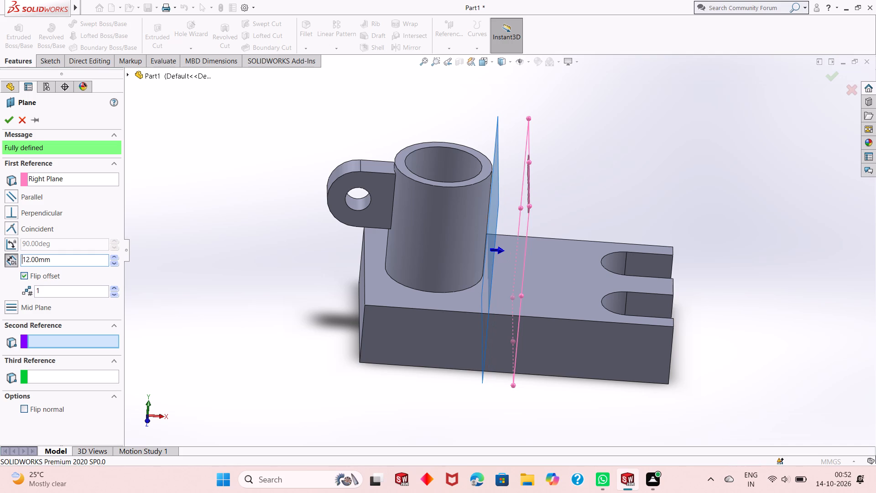
Adjust the reference plane's offset from the Right Plane to 13 mm, and finally to 14 mm.
middle_click_drag(238, 325, 233, 347)
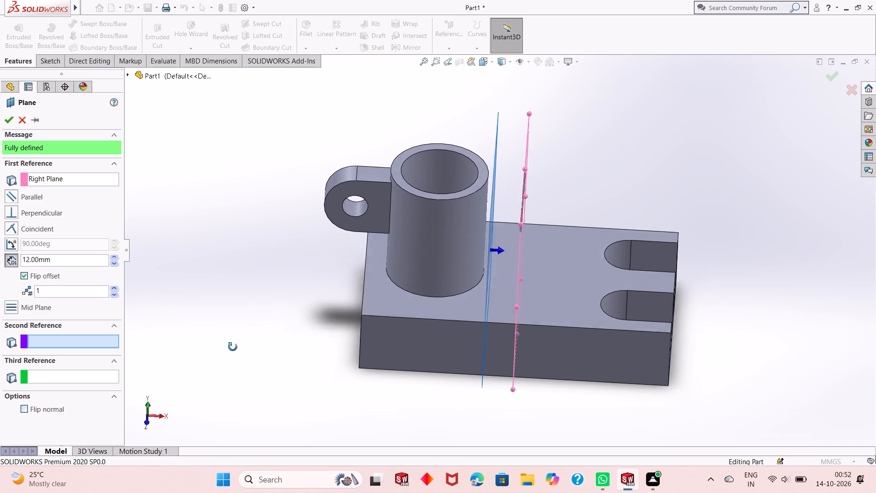
middle_click_drag(233, 347, 236, 353)
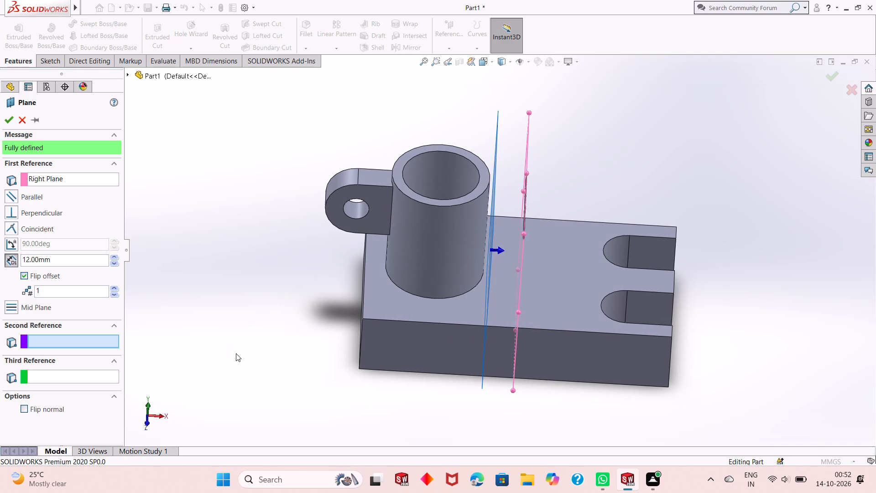
left_click(56, 266)
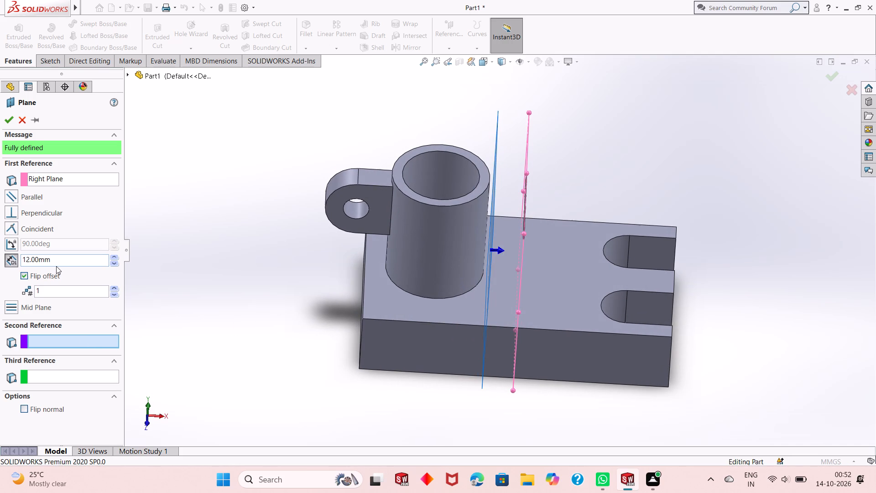
double_click(59, 262)
type("13")
key("Return")
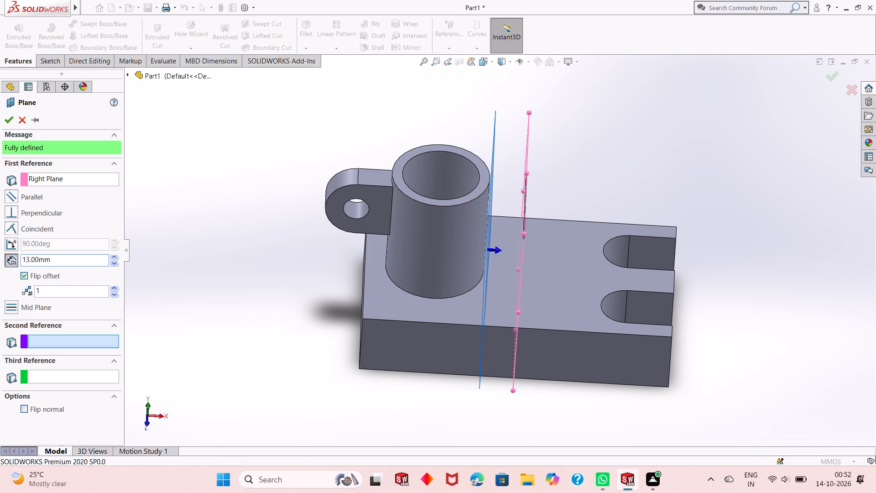
double_click(59, 262)
type("14")
key("Return")
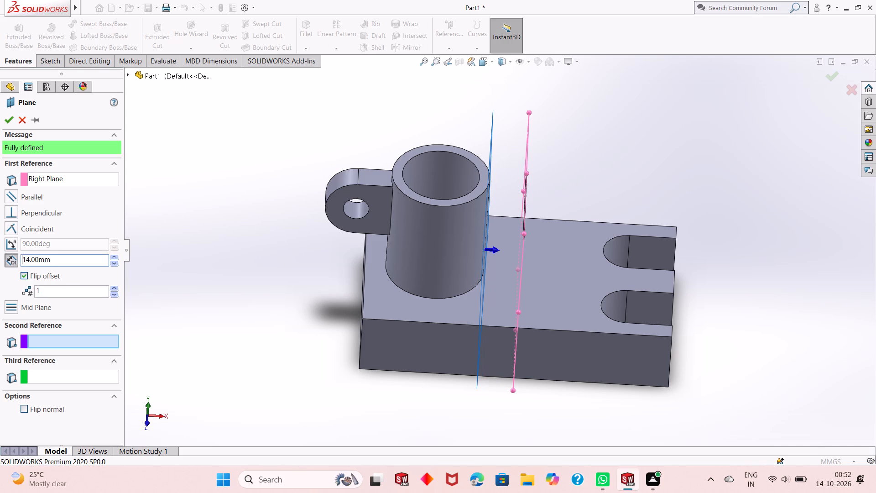
Set the reference plane's offset from the Right Plane to 2 mm and create the plane.
scroll(59, 262, "up", 1)
scroll(478, 267, "up", 1)
middle_click_drag(478, 267, 456, 290)
scroll(470, 202, "down", 4)
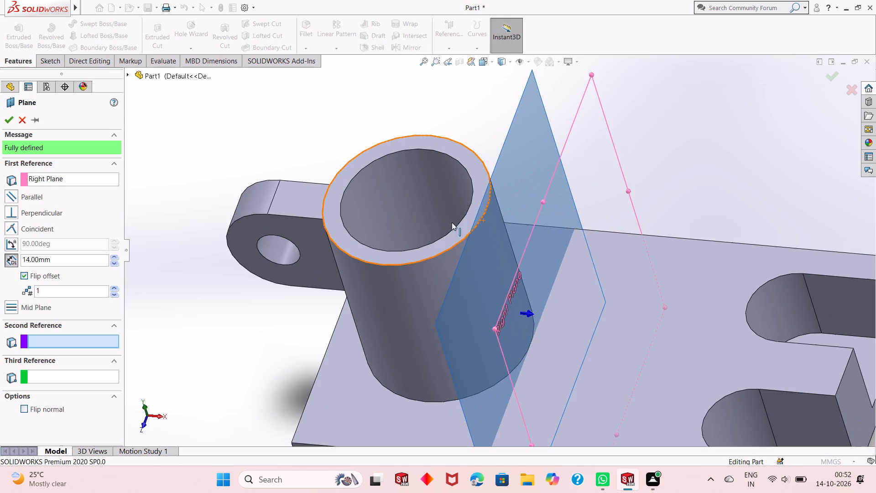
middle_click_drag(456, 243, 472, 302)
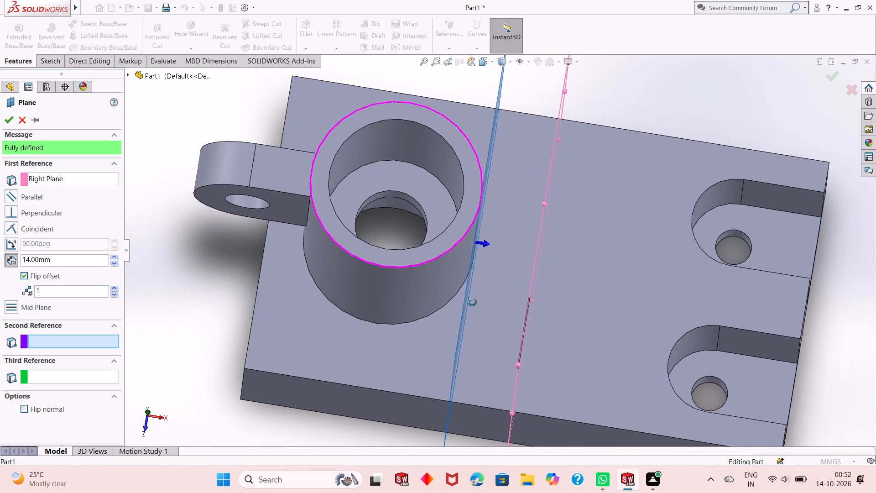
middle_click_drag(472, 302, 480, 255)
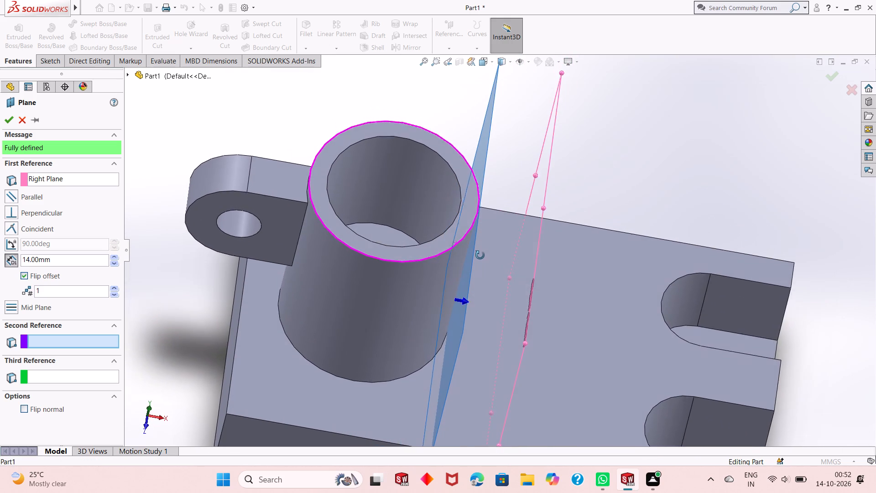
middle_click_drag(480, 255, 433, 262)
scroll(467, 250, "up", 2)
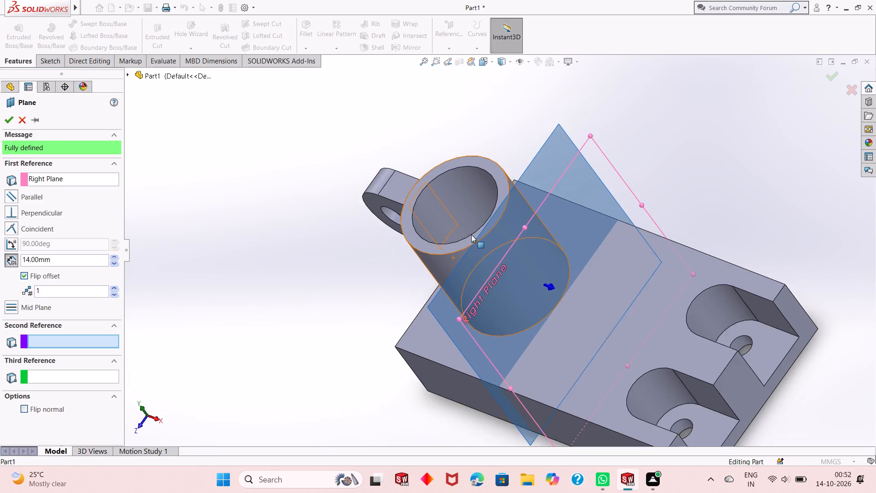
scroll(471, 235, "up", 2)
middle_click_drag(480, 249, 522, 200)
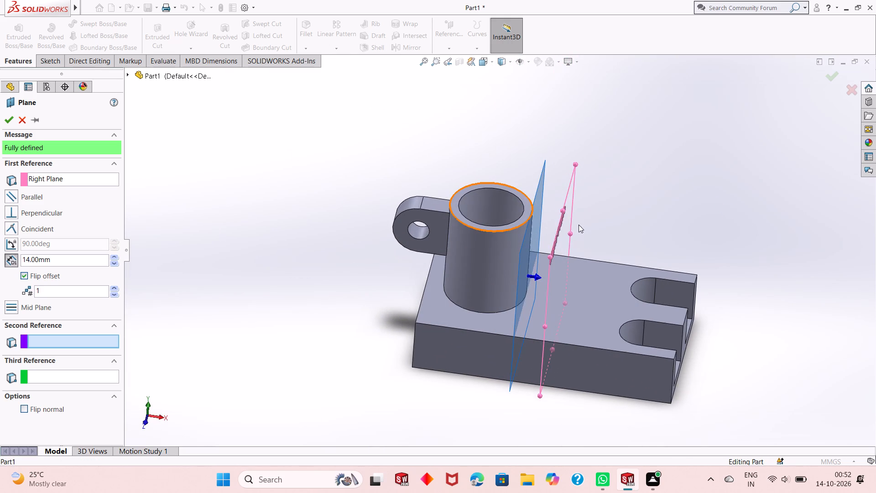
scroll(572, 231, "down", 1)
middle_click_drag(536, 277, 518, 260)
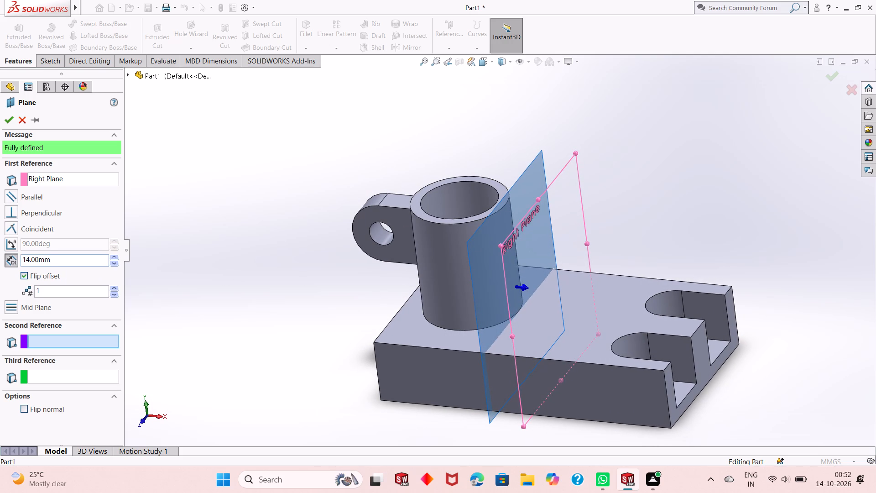
double_click(52, 262)
key("2")
key("Return")
middle_click_drag(186, 279, 221, 261)
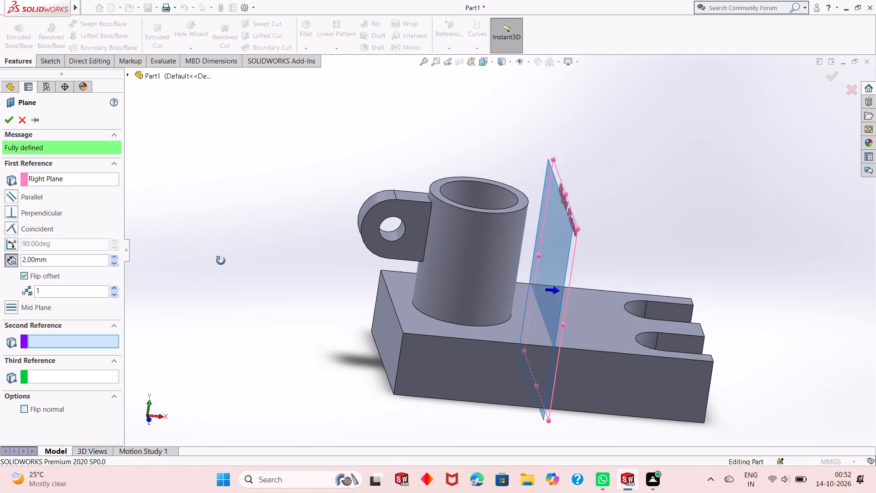
middle_click_drag(221, 261, 207, 296)
left_click(12, 124)
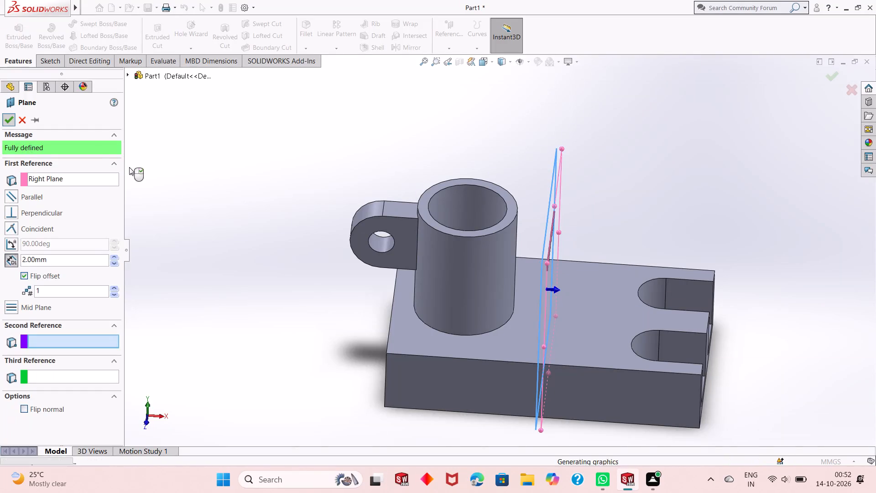
On the new offset plane, sketch a corner rectangle about 13 mm wide and 46 mm tall from the boss's top edge to the block's top face.
middle_click_drag(179, 221, 164, 189)
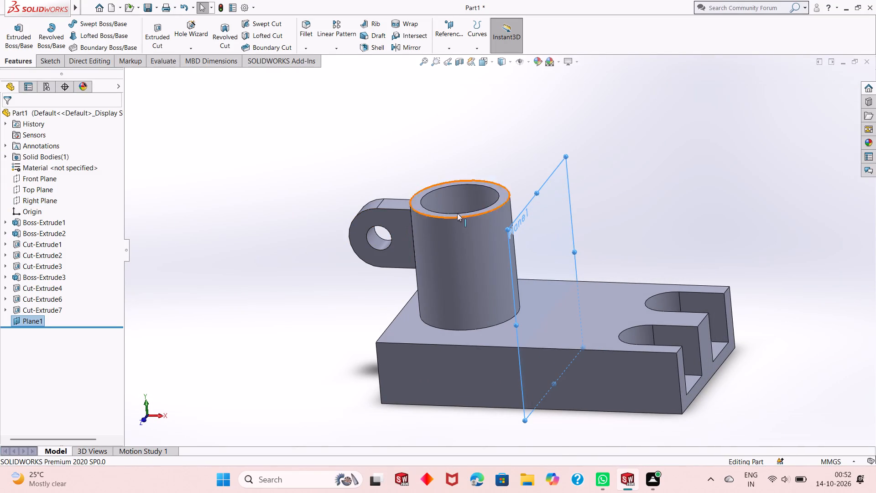
left_click(559, 189)
left_click(599, 164)
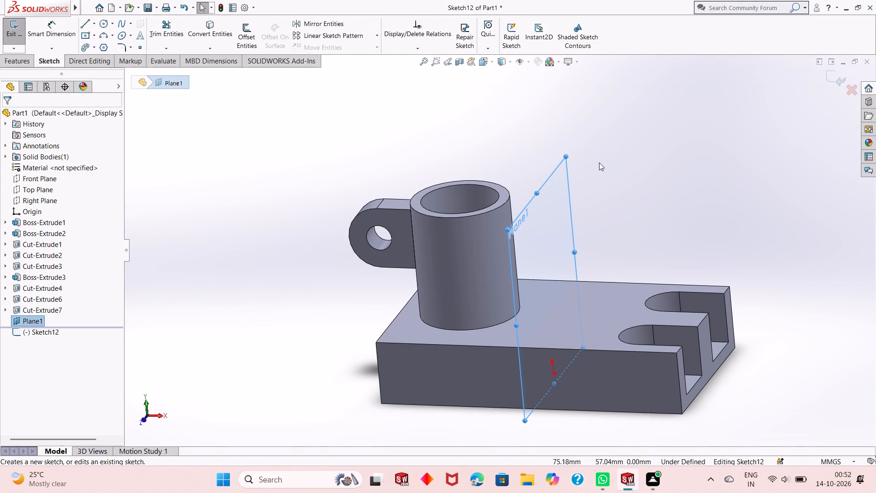
key("ctrl+8")
scroll(599, 163, "up", 1)
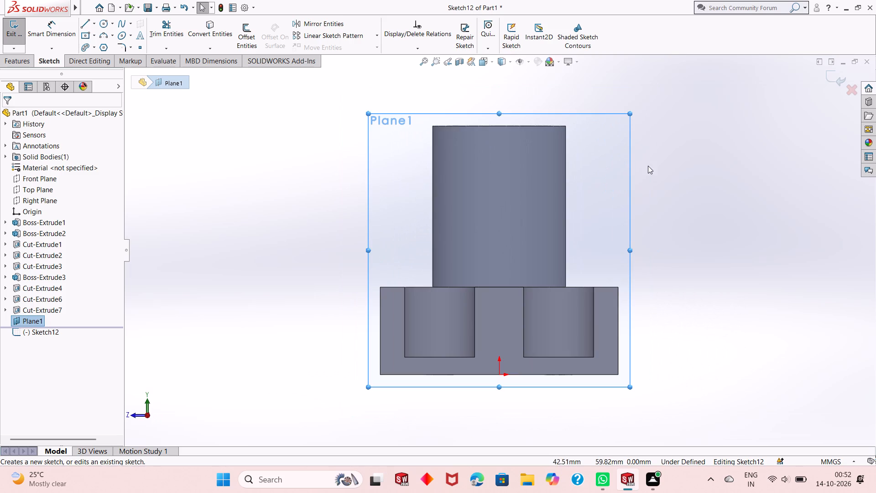
left_click(667, 175)
scroll(558, 220, "up", 1)
scroll(558, 211, "down", 1)
scroll(558, 211, "up", 1)
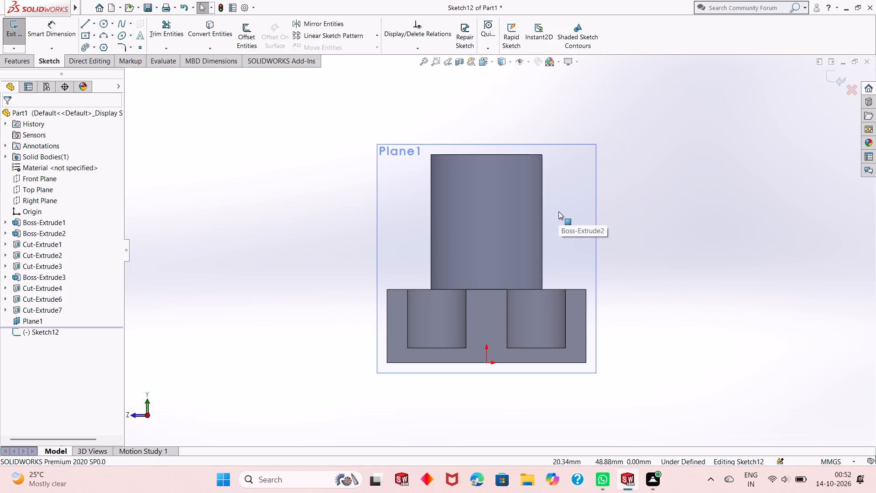
left_click(93, 36)
left_click(93, 47)
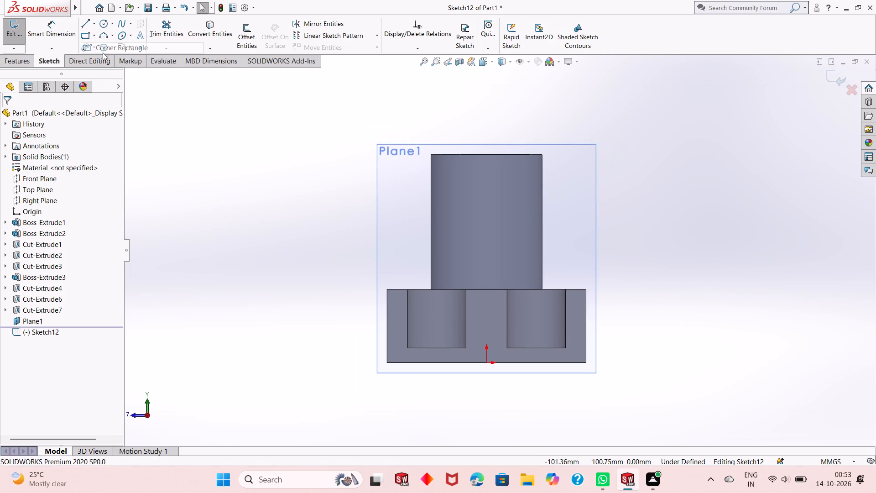
left_click(464, 154)
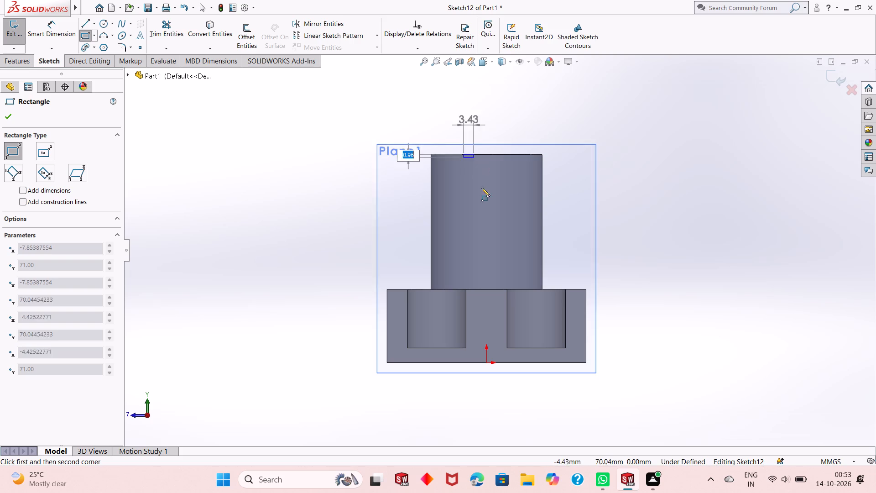
left_click(501, 291)
right_click(636, 208)
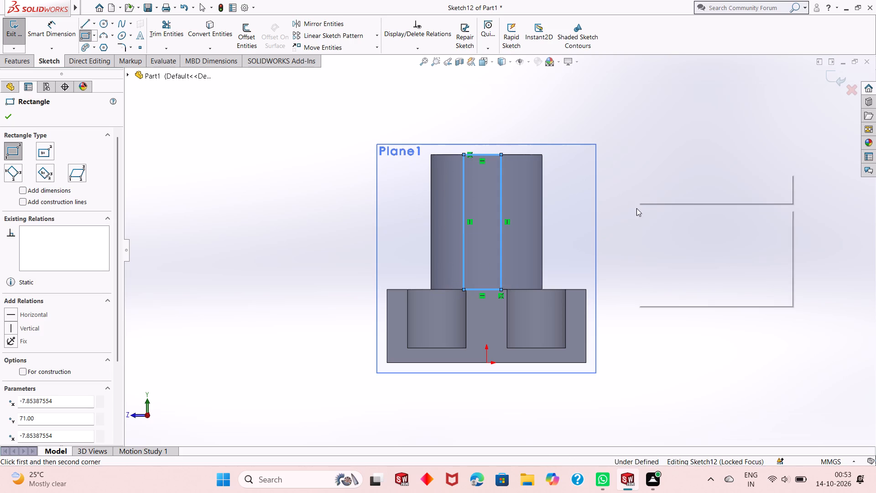
left_click(651, 212)
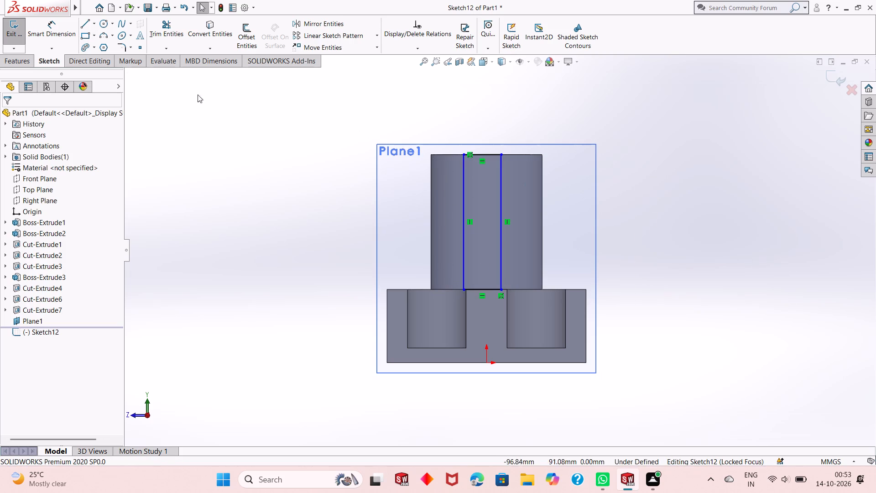
Dimension the rectangle's top edge to a width of 12 mm.
left_click(58, 37)
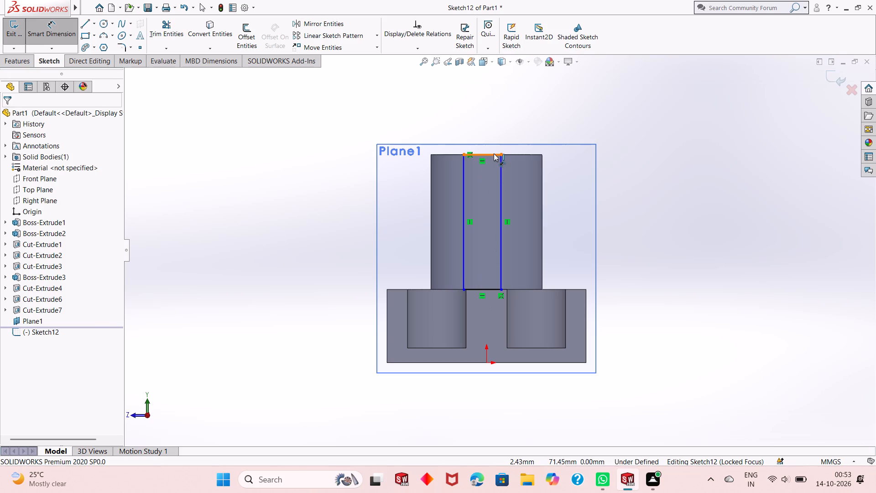
left_click(494, 153)
left_click(495, 119)
type("112")
key("Return")
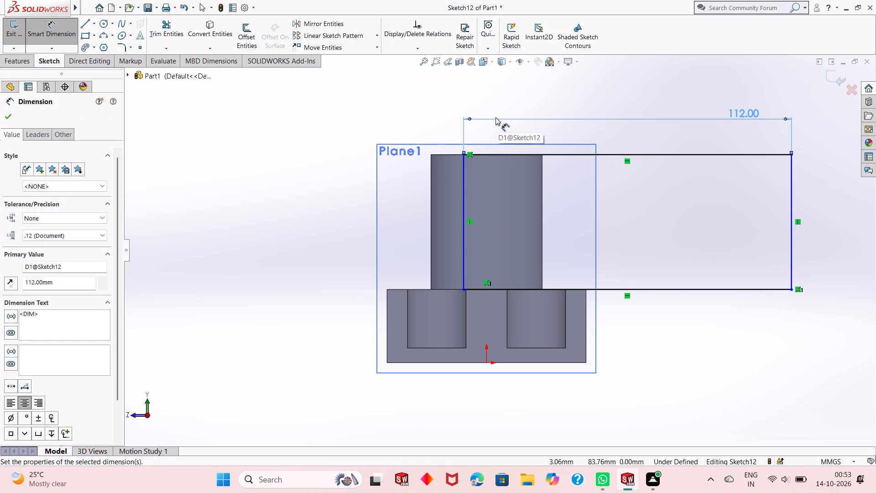
double_click(746, 115)
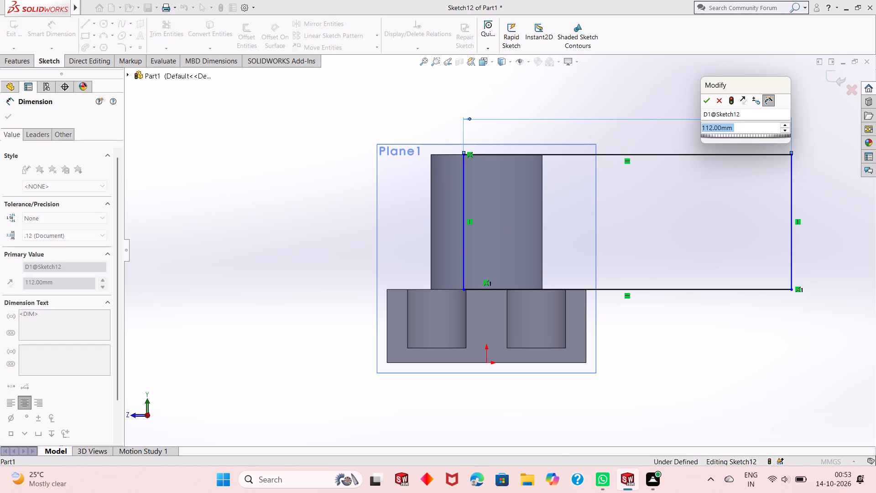
type("12")
key("Return")
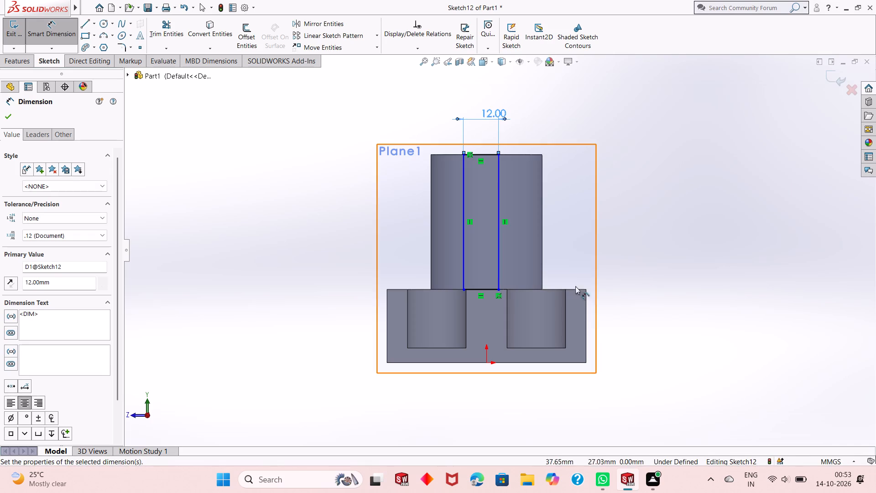
Dimension the horizontal distance between the rectangle's lower corner and the origin as 6 mm to centre the profile.
left_click(463, 290)
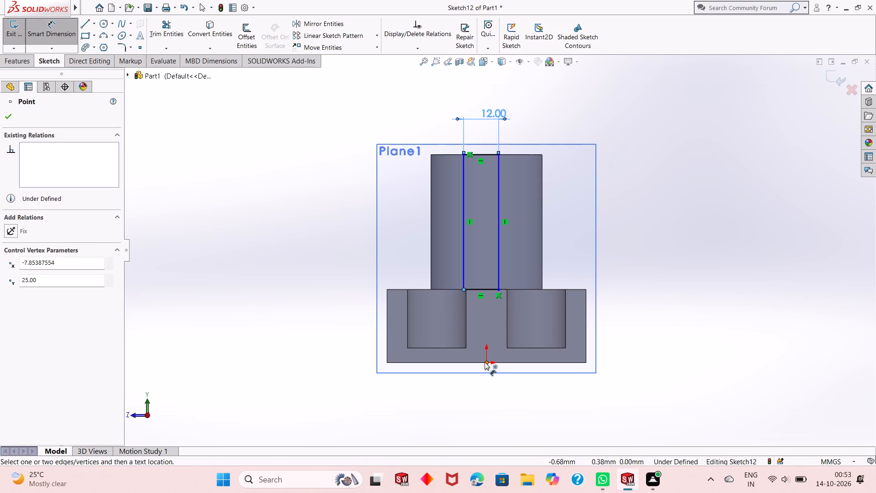
left_click(485, 363)
left_click(473, 390)
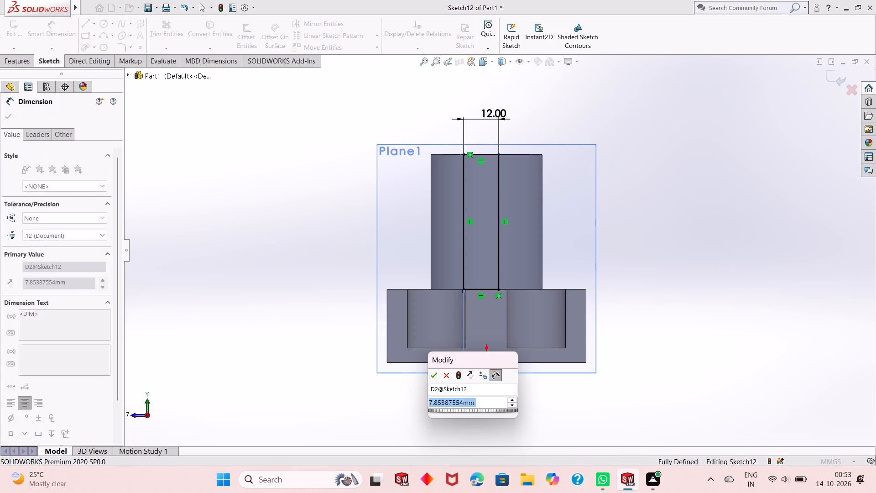
key("6")
key("Return")
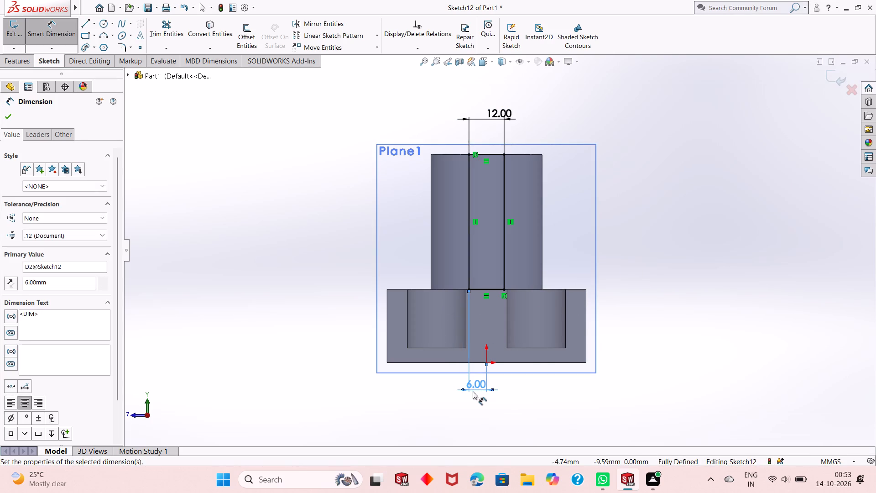
right_click(646, 180)
left_click(670, 214)
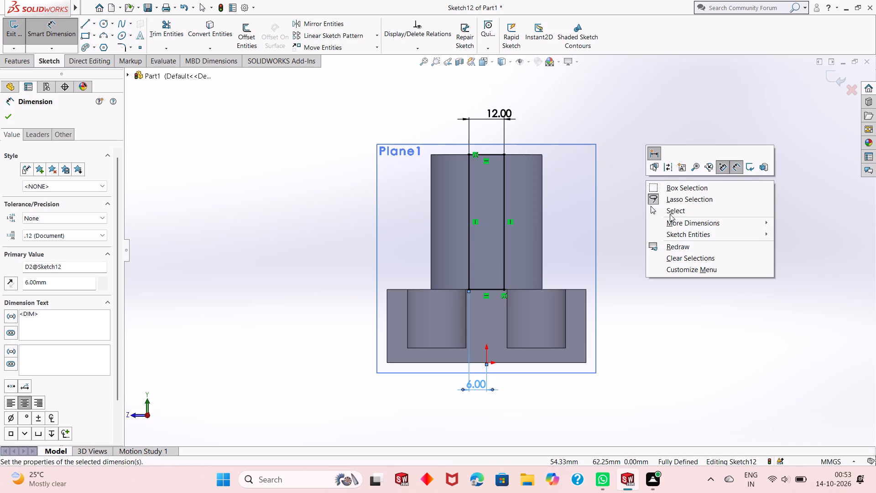
Extrude the rectangle as a boss in the reversed direction toward the cylindrical boss, with the Up To Next end condition.
left_click(21, 58)
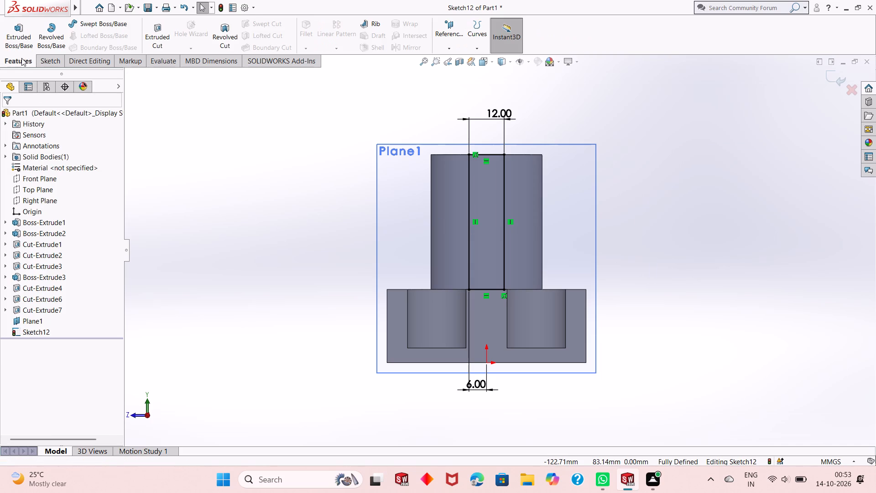
left_click(22, 44)
middle_click_drag(358, 215, 430, 210)
left_click(10, 181)
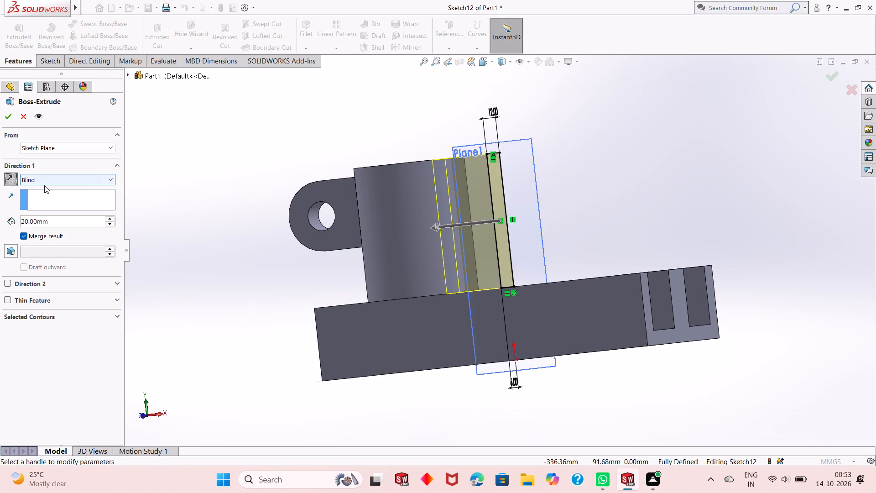
left_click(44, 185)
left_click(62, 180)
left_click(72, 207)
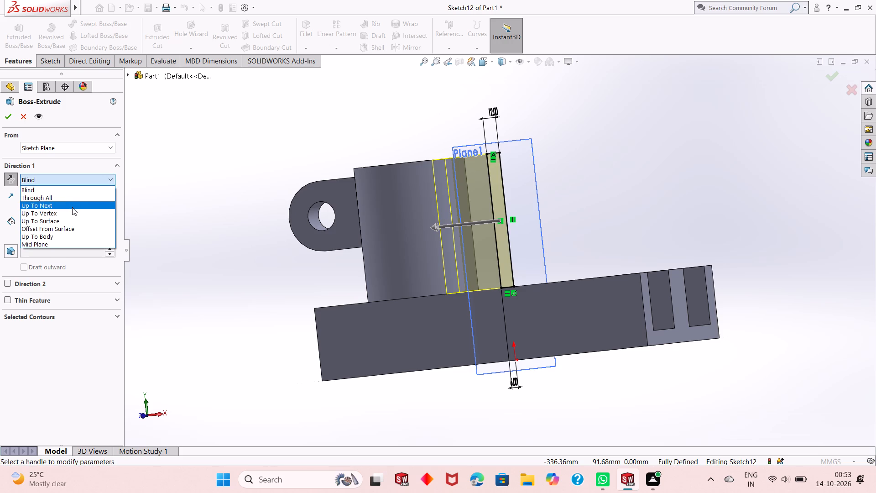
left_click(7, 119)
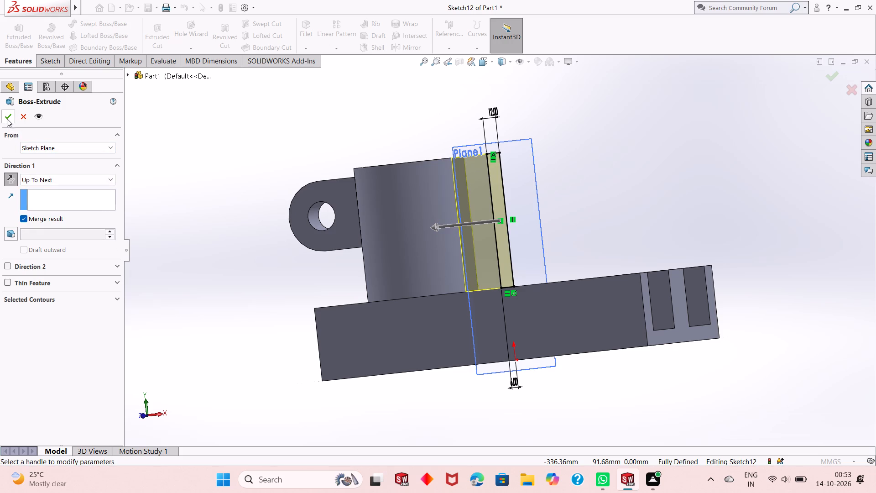
Hide the offset reference plane in the model view.
middle_click_drag(422, 214, 430, 245)
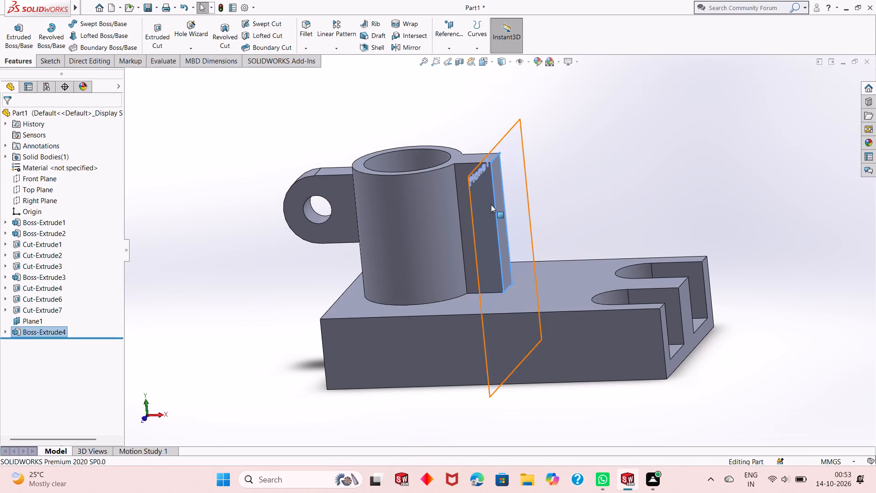
middle_click_drag(547, 168, 553, 212)
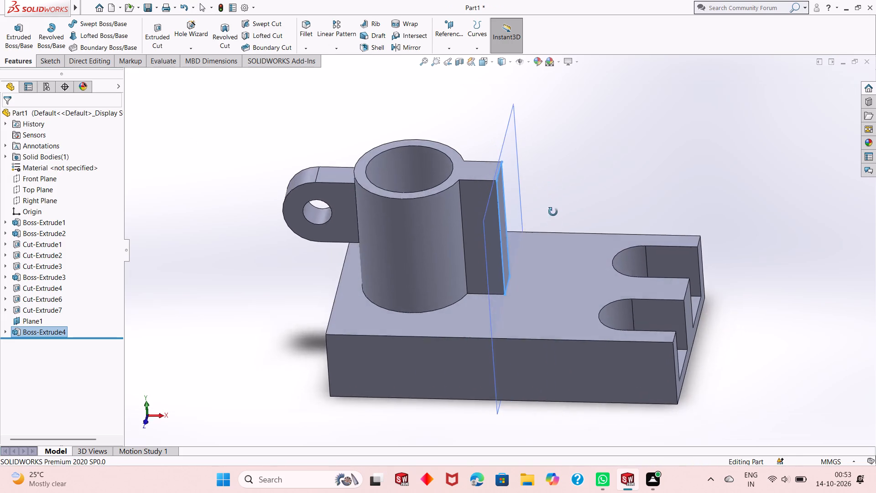
middle_click_drag(553, 212, 557, 122)
middle_click_drag(521, 176, 503, 207)
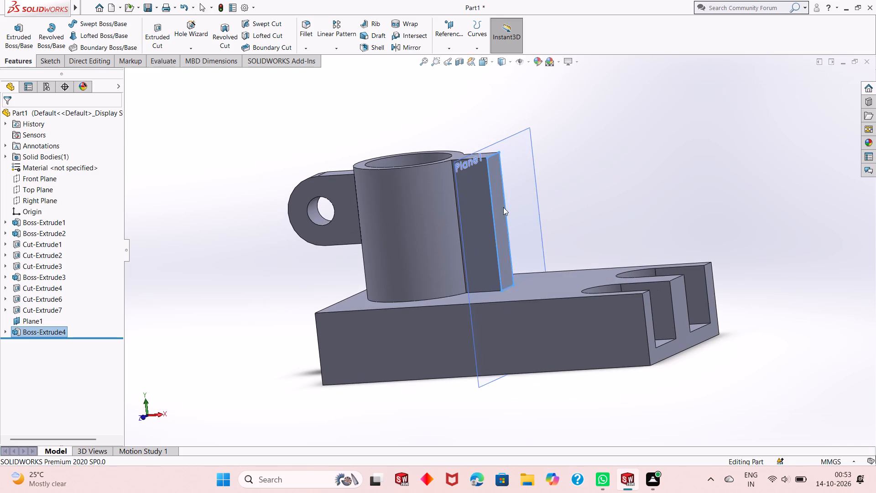
right_click(516, 149)
left_click(550, 136)
middle_click_drag(494, 184, 494, 184)
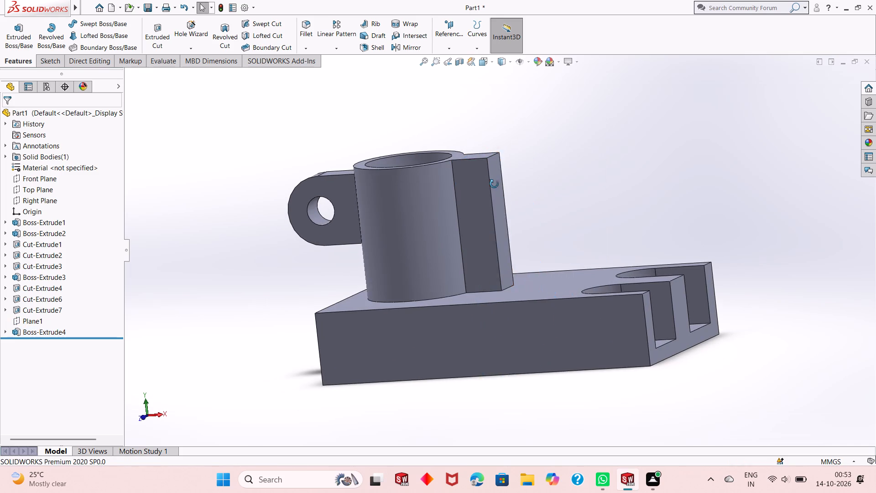
Start a sketch on the rib's side face and draw a diagonal line from its top inner corner to its bottom outer corner.
middle_click_drag(494, 184, 516, 179)
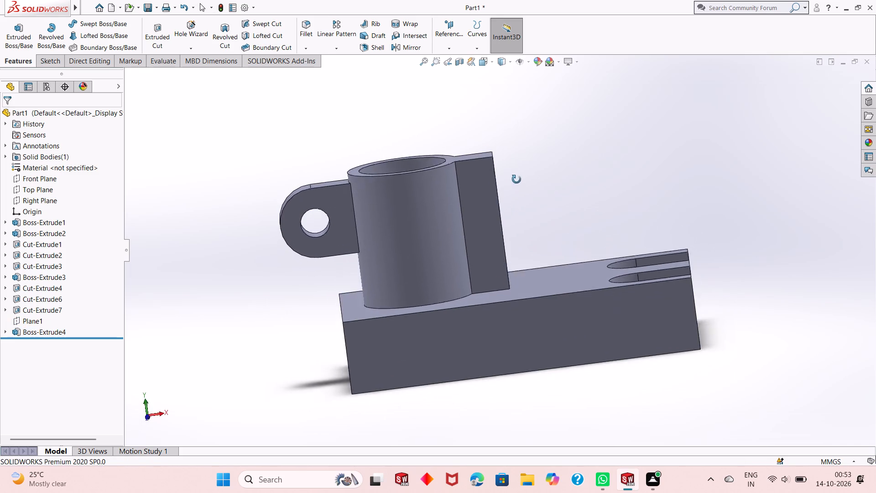
middle_click_drag(516, 179, 516, 158)
left_click(485, 172)
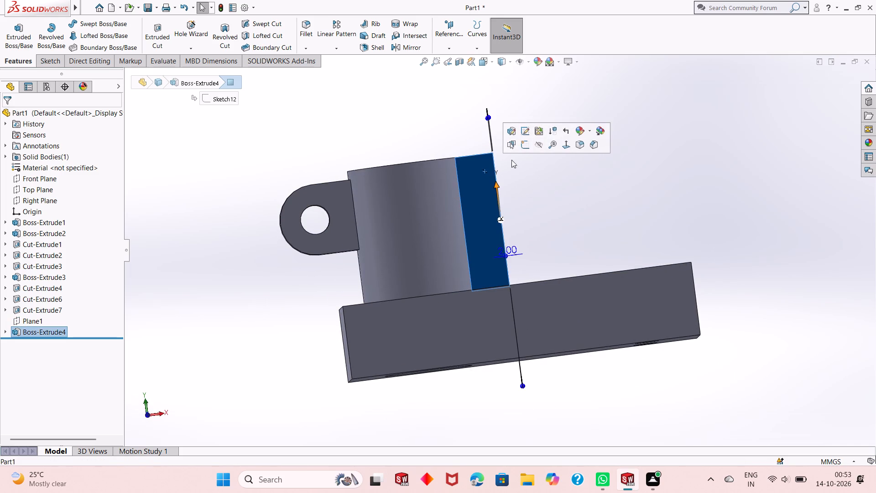
left_click(527, 148)
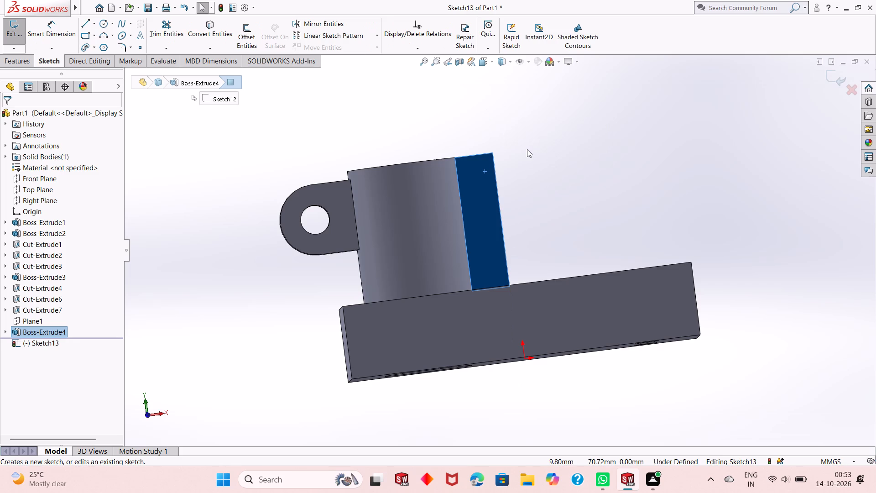
key("ctrl+8")
left_click(527, 149)
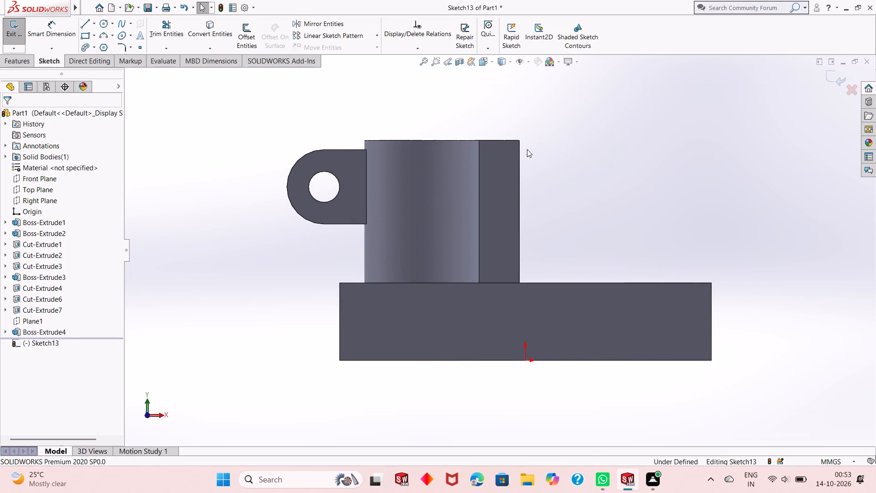
left_click(88, 27)
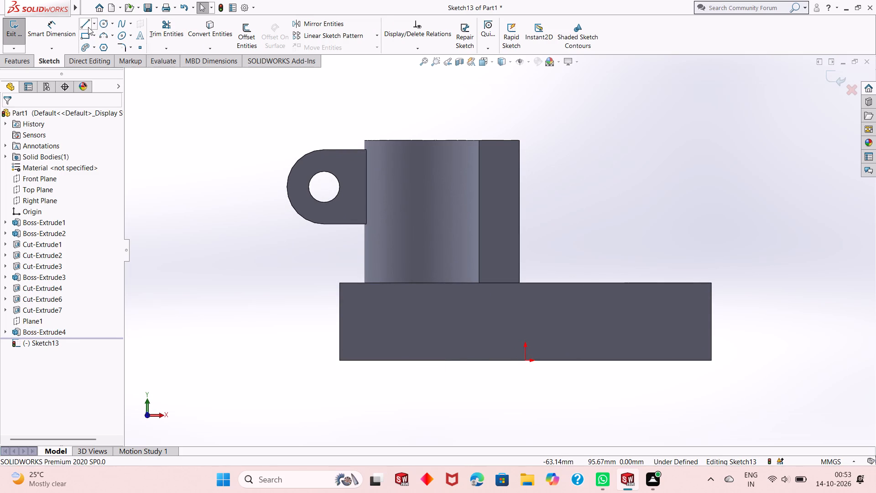
left_click(478, 140)
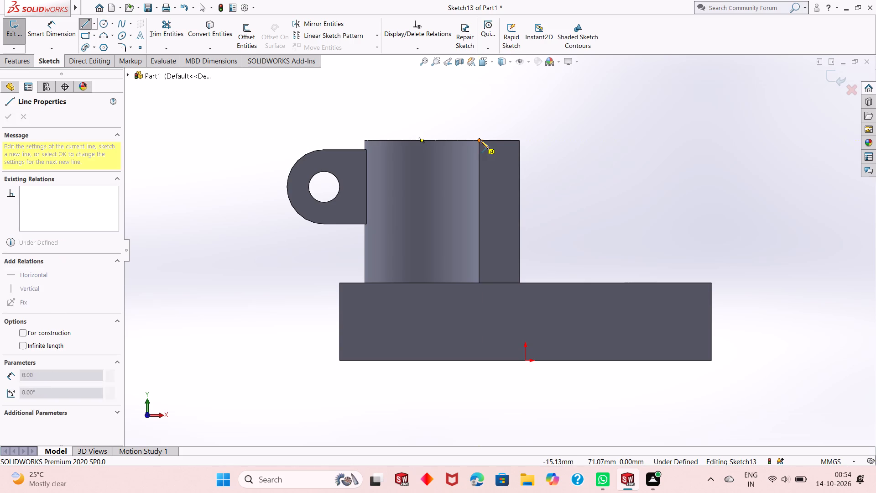
left_click(521, 284)
right_click(589, 200)
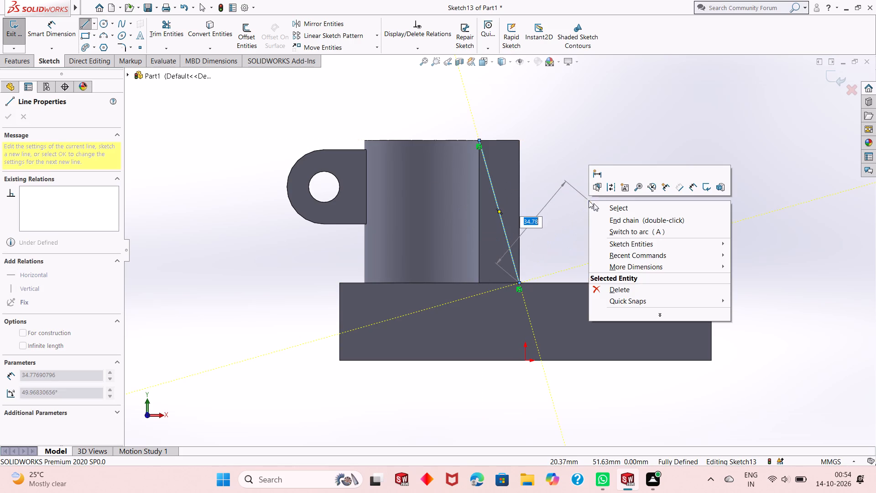
left_click(603, 207)
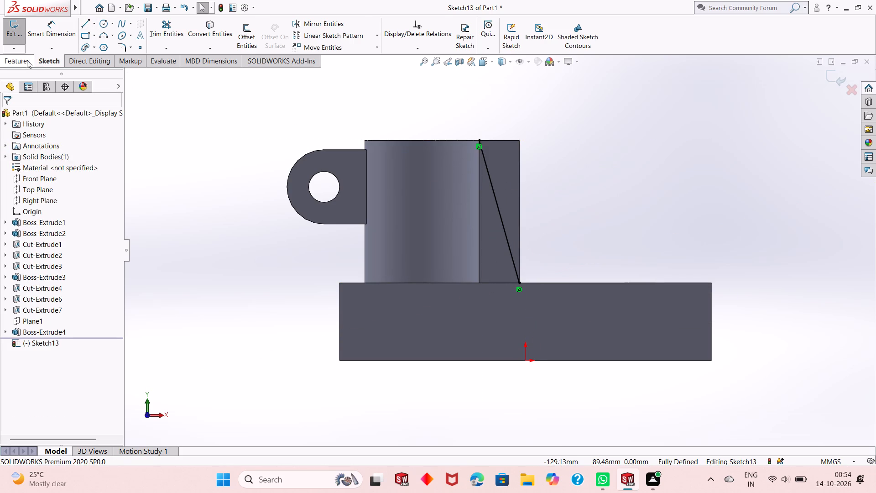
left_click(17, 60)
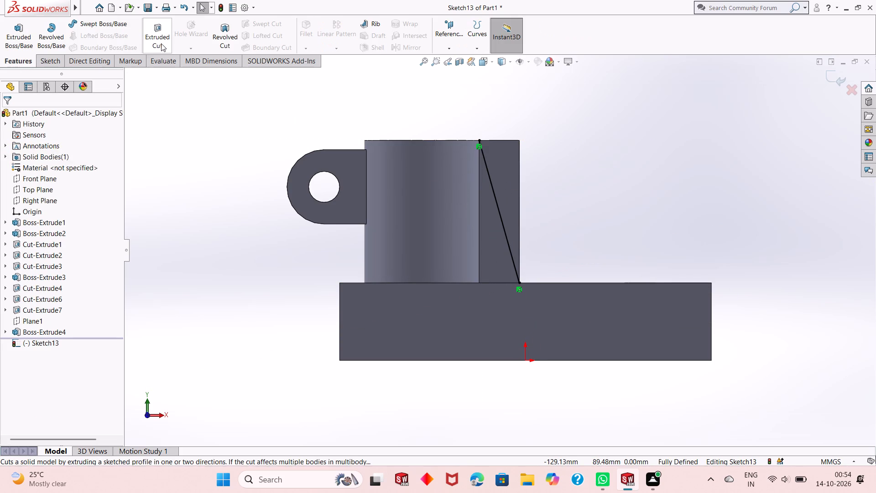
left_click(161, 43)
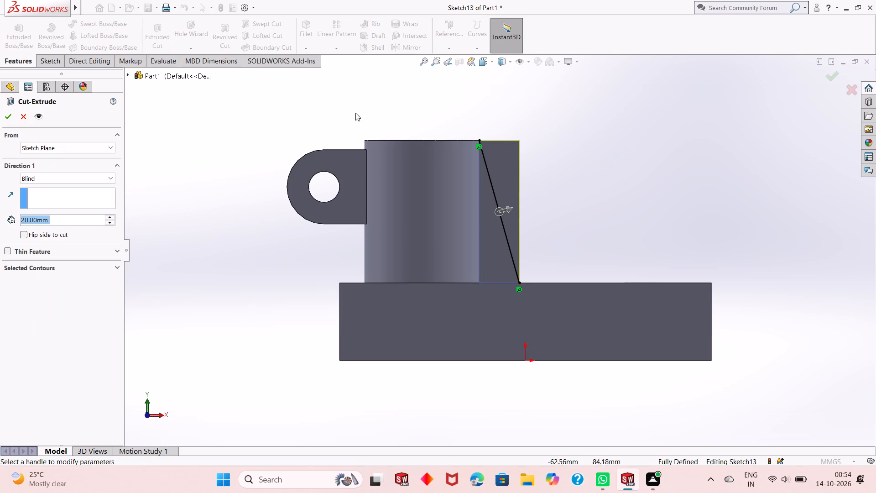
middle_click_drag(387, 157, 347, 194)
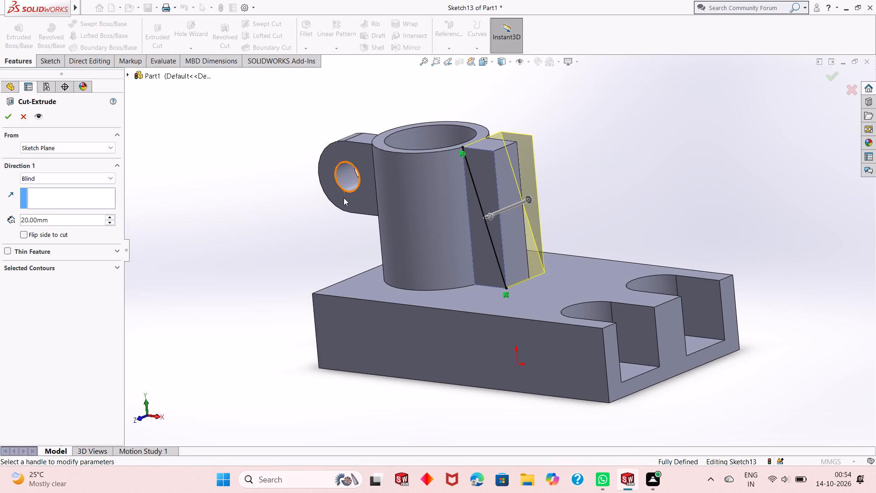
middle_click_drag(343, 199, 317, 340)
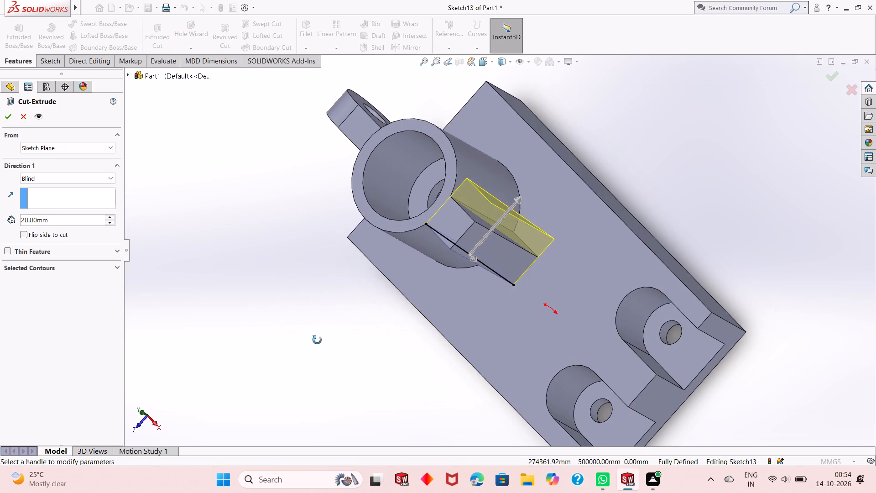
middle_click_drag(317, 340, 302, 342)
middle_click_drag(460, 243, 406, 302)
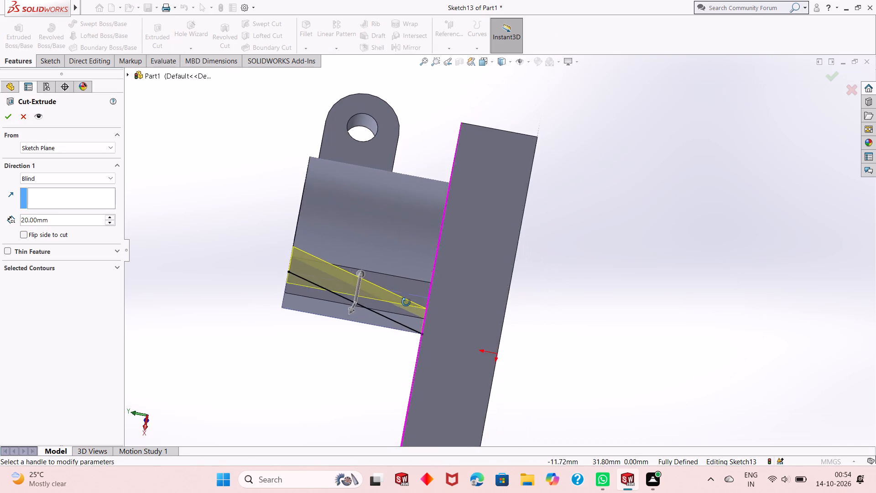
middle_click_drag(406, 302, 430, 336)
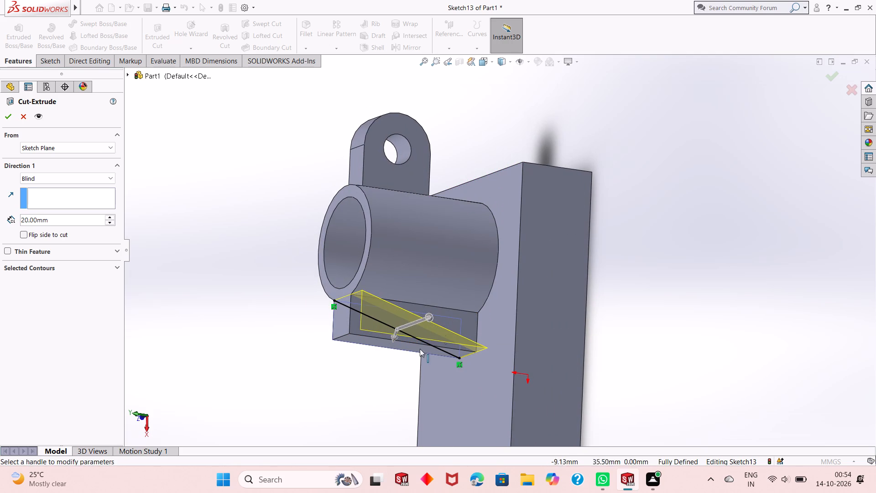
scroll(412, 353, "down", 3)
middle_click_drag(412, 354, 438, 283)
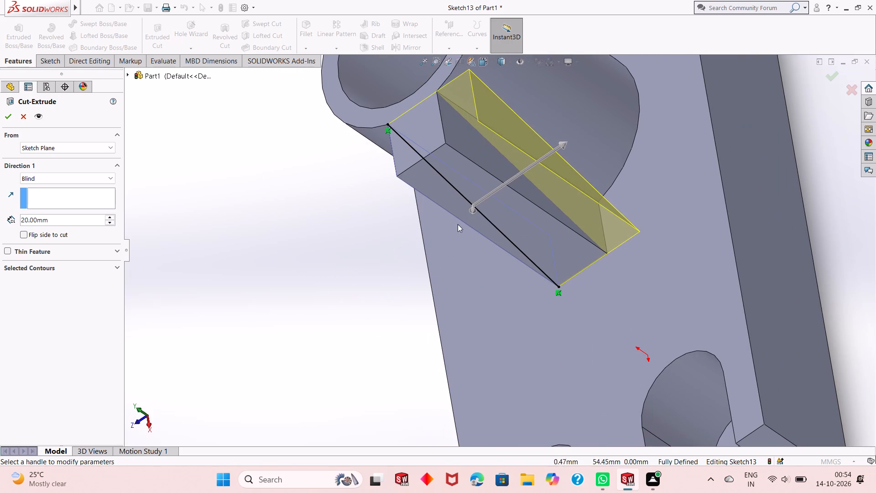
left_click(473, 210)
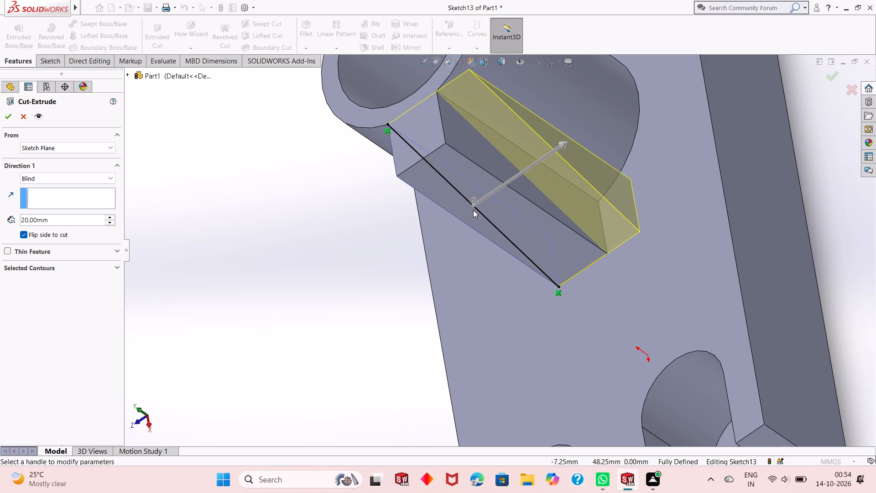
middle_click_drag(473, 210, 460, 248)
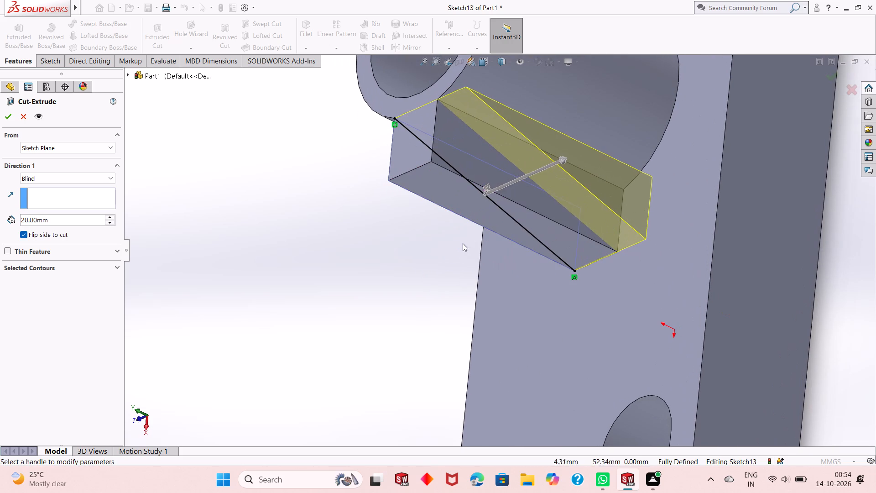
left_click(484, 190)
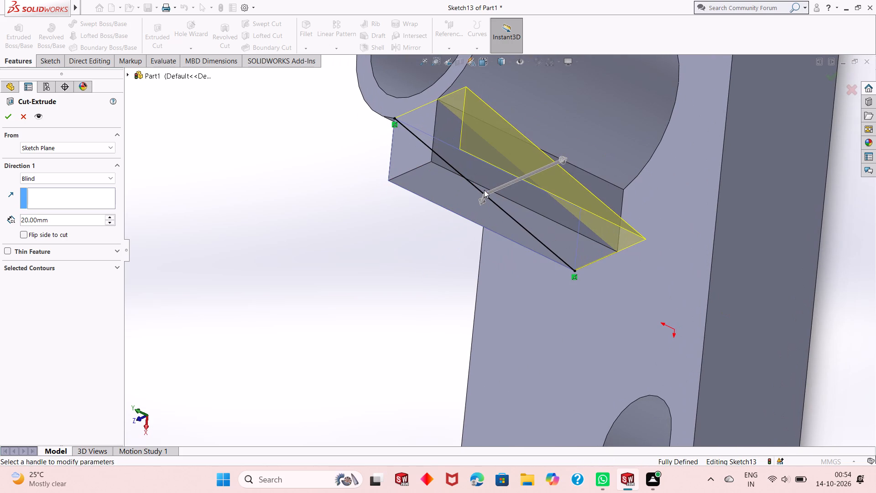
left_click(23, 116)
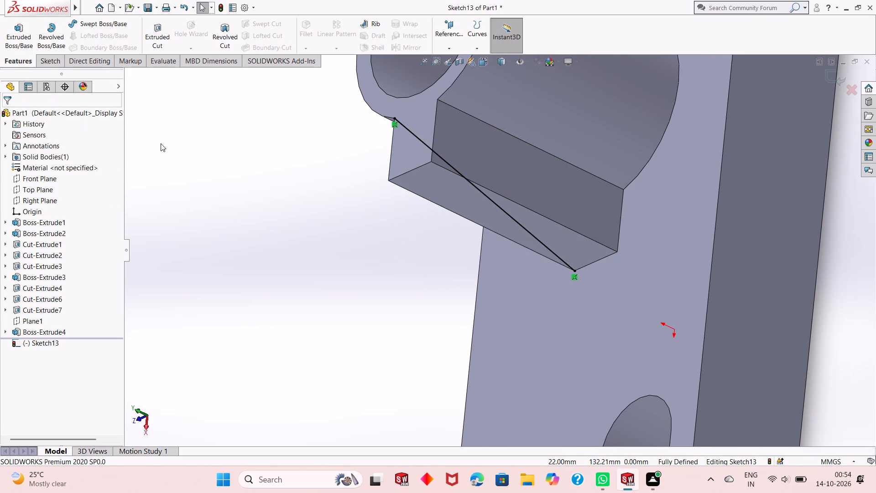
Close the triangle outside the diagonal with a horizontal line along the rib's top edge and a 46 mm vertical line down its outer edge.
middle_click_drag(430, 242, 438, 229)
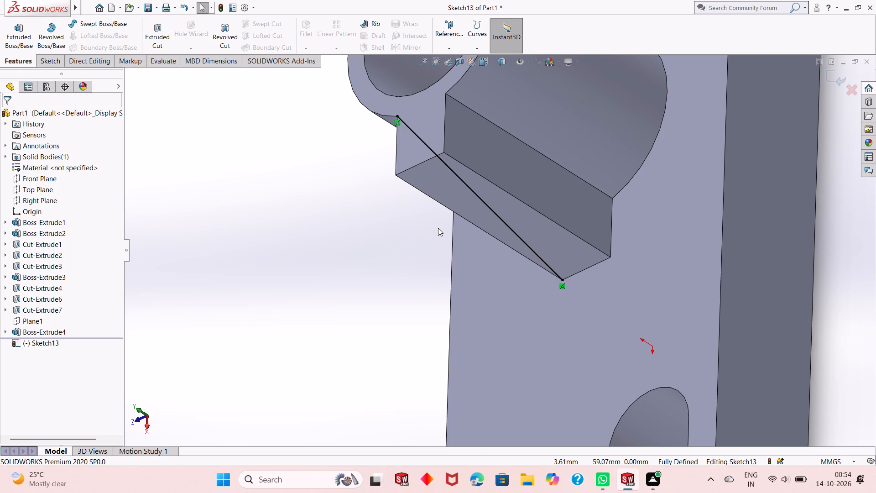
key("ctrl+8")
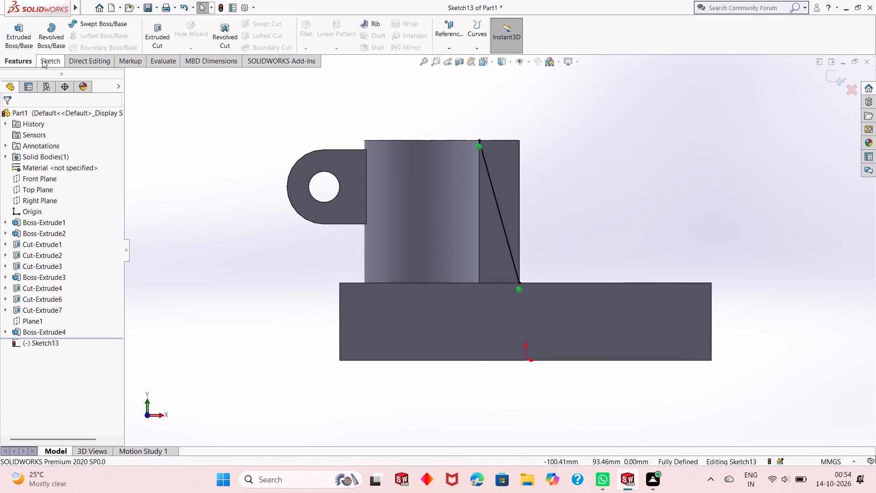
left_click(51, 62)
left_click(87, 22)
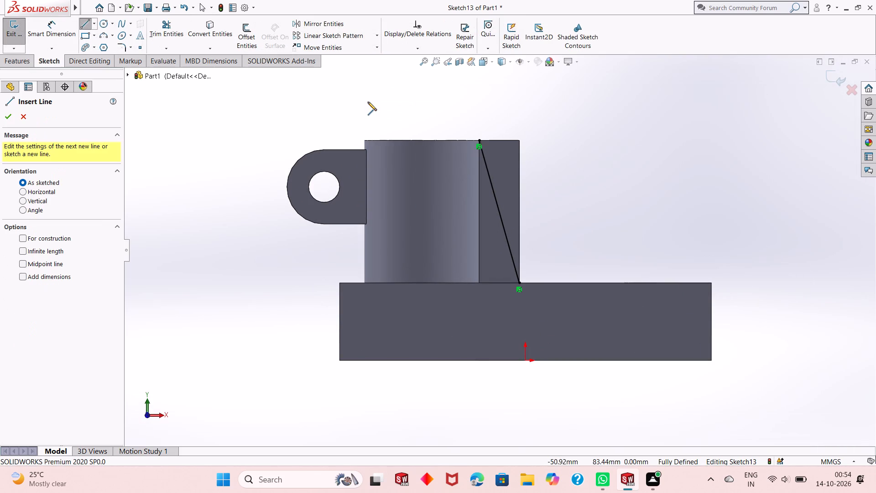
left_click(480, 143)
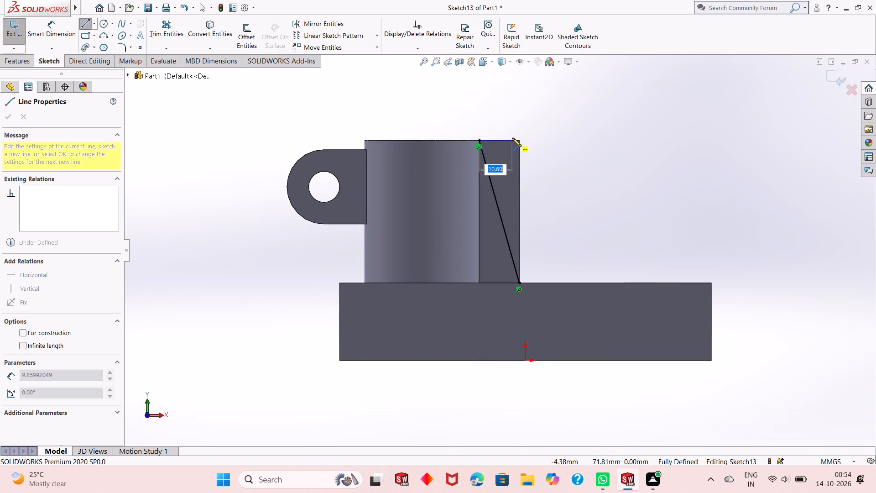
left_click(521, 142)
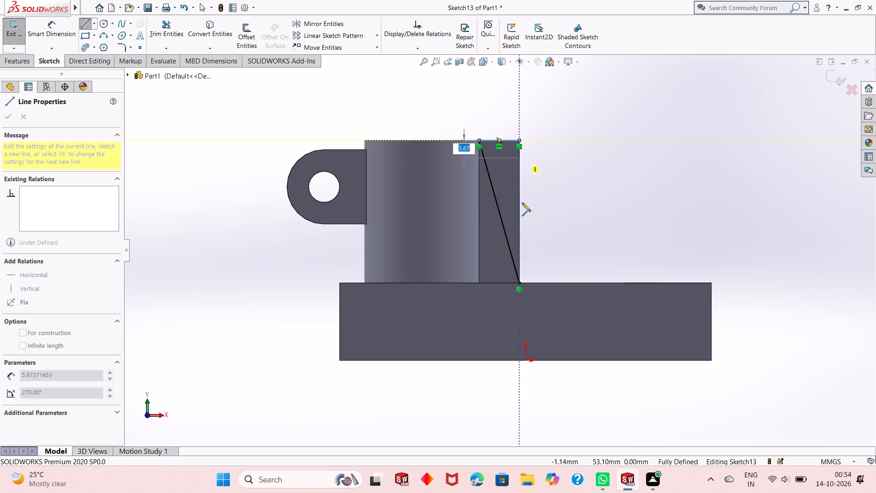
left_click(519, 284)
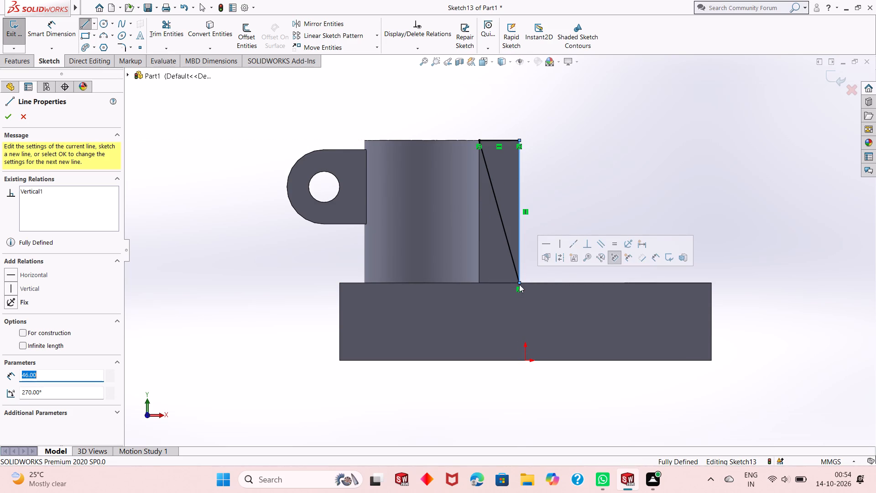
key("Escape")
key("Escape")
key("Escape")
key("Escape")
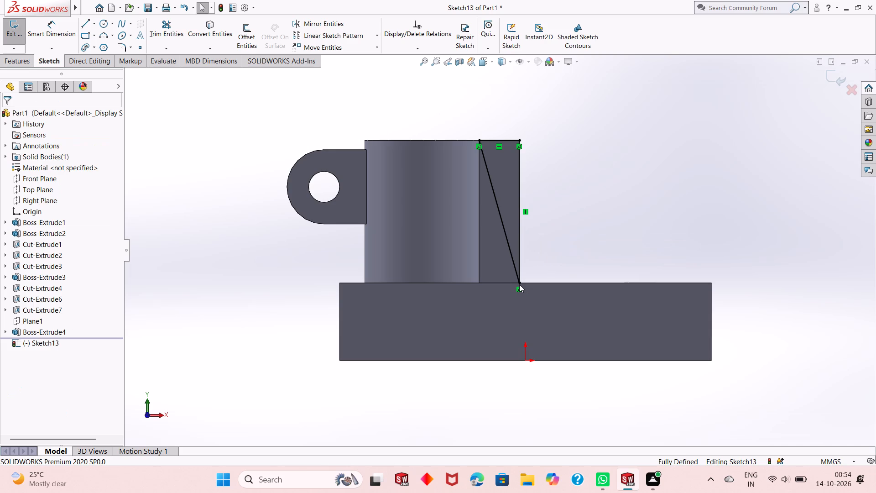
Cut-extrude the triangular profile through the rib with a Blind depth of 20 mm to give it a sloped outer face.
left_click(32, 59)
left_click(150, 38)
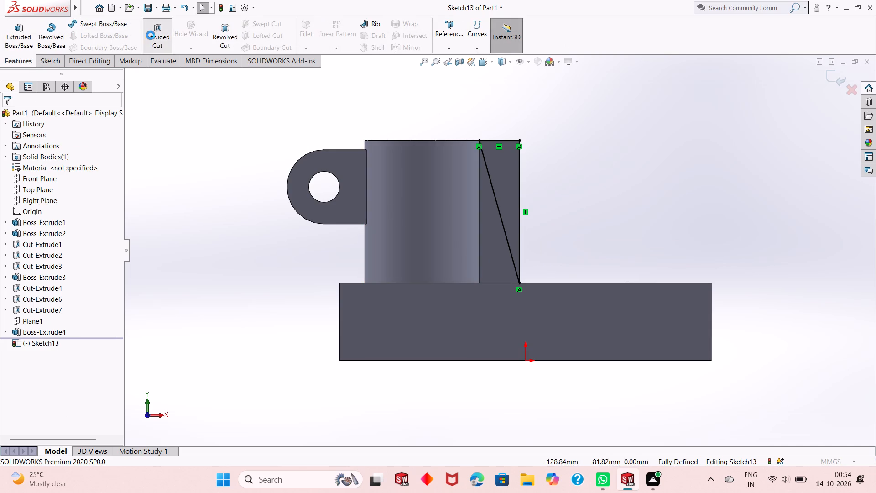
middle_click_drag(235, 209, 176, 268)
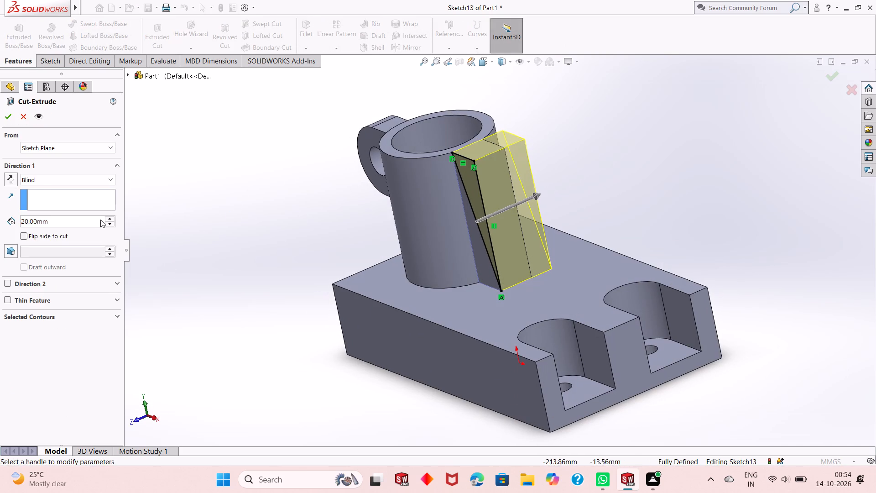
left_click(5, 119)
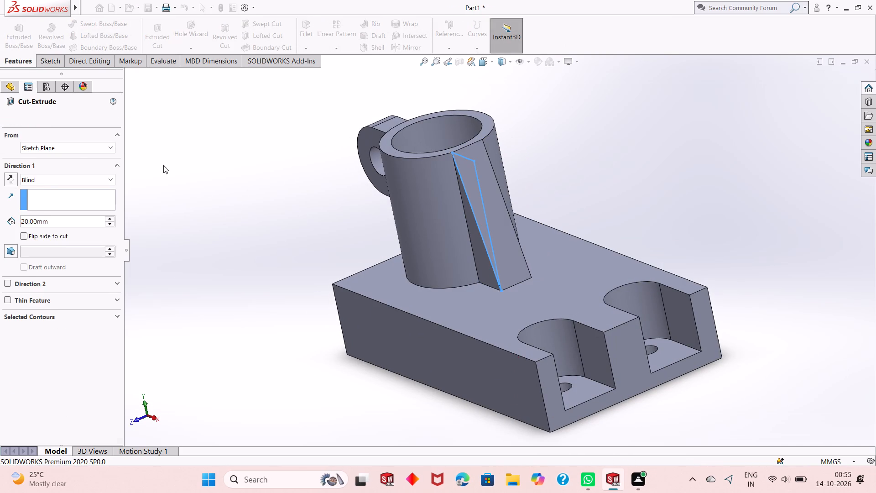
left_click(298, 234)
Examine the sloped rib and its junction with the cylindrical boss and block from several angles.
middle_click_drag(459, 254, 475, 228)
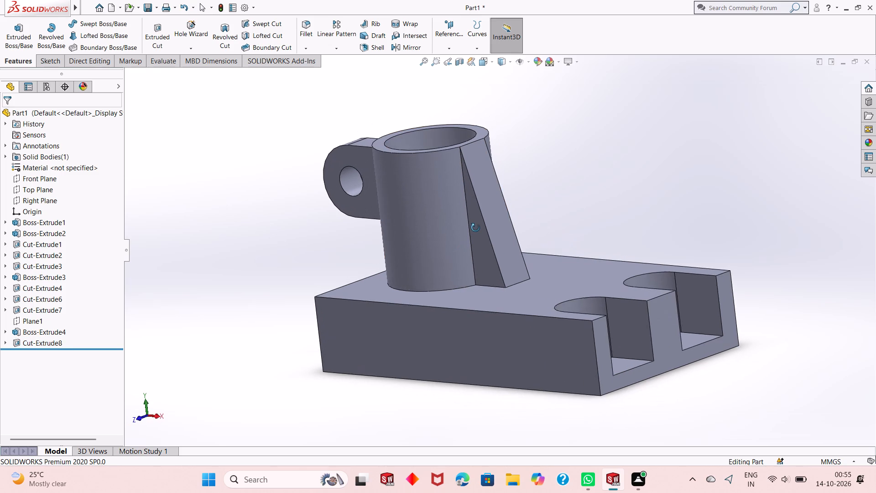
middle_click_drag(475, 228, 506, 318)
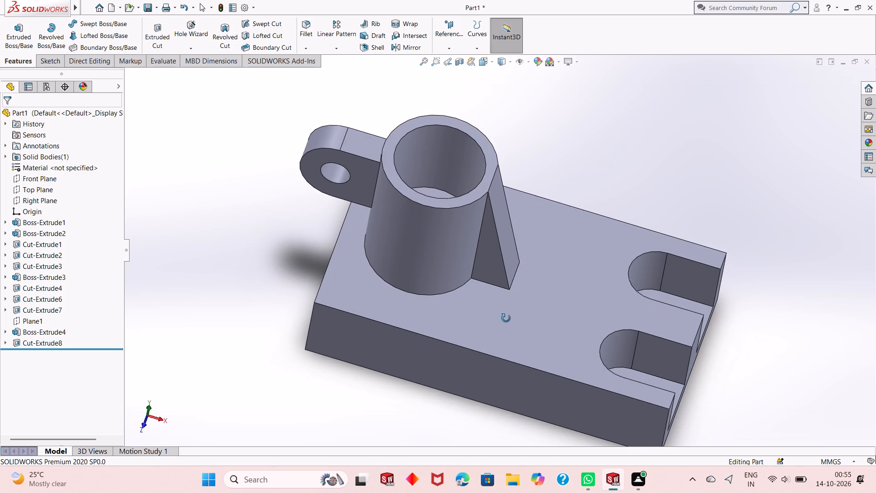
middle_click_drag(506, 318, 485, 254)
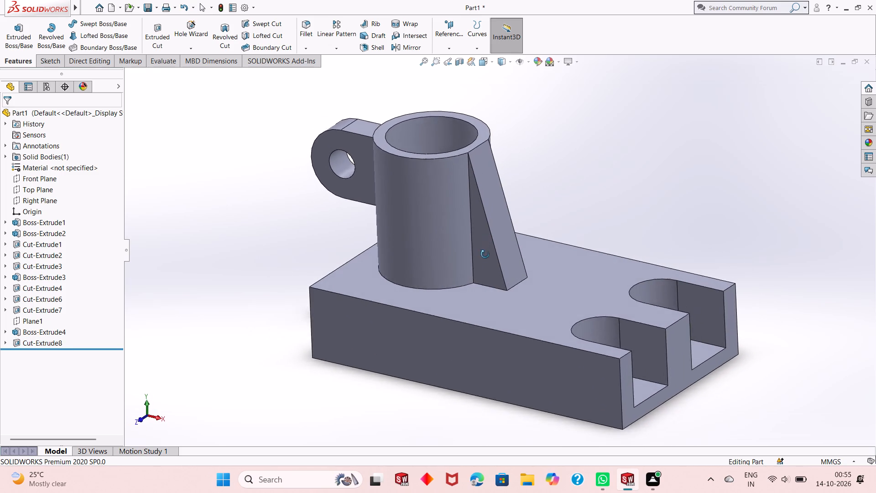
middle_click_drag(485, 254, 487, 288)
middle_click_drag(488, 288, 468, 311)
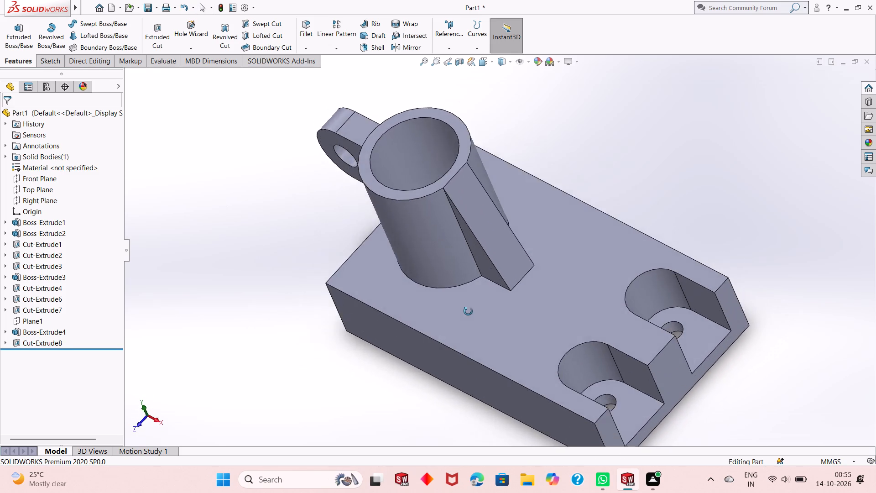
middle_click_drag(468, 311, 506, 219)
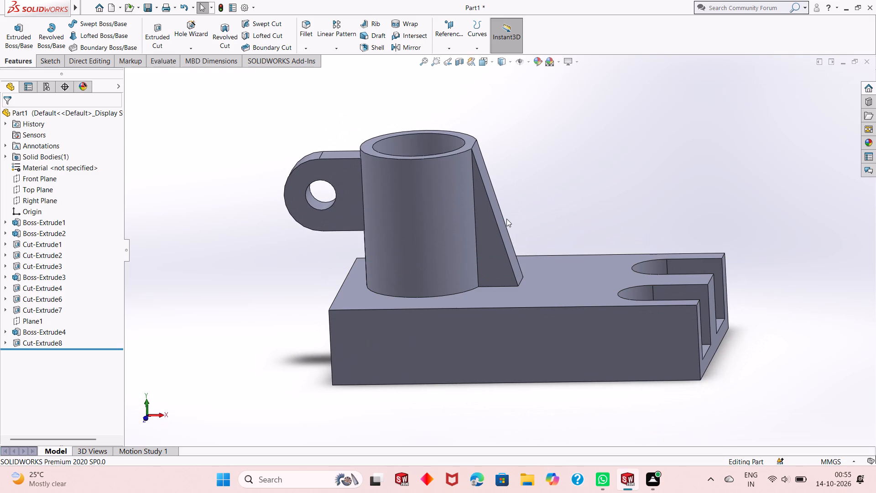
scroll(506, 232, "up", 1)
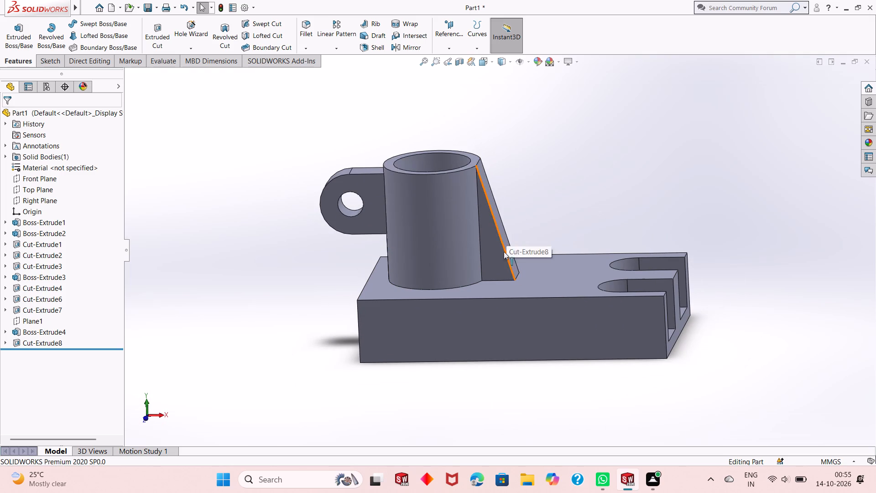
Change the whole part's appearance color to a dark teal blue.
middle_click_drag(504, 253, 568, 345)
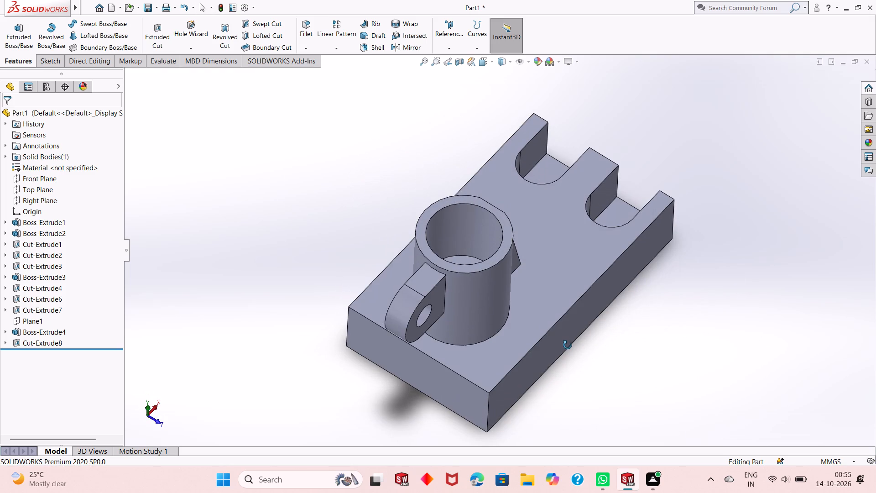
middle_click_drag(568, 345, 580, 412)
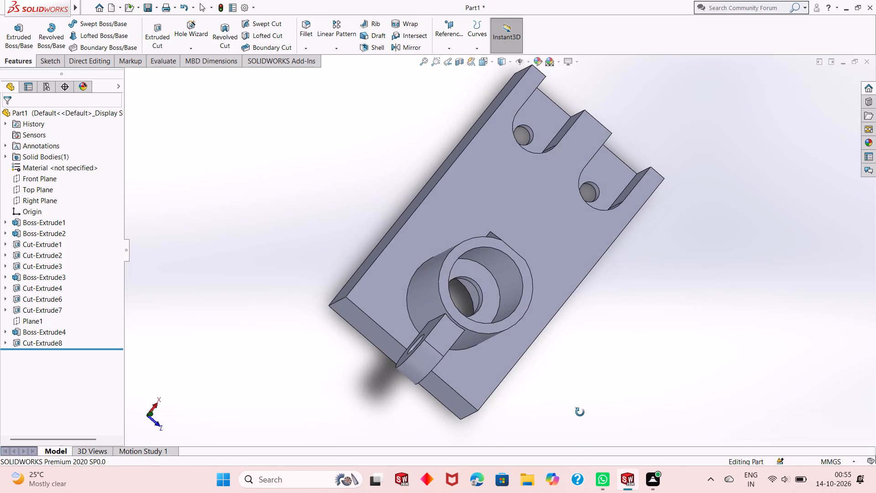
middle_click_drag(580, 412, 548, 302)
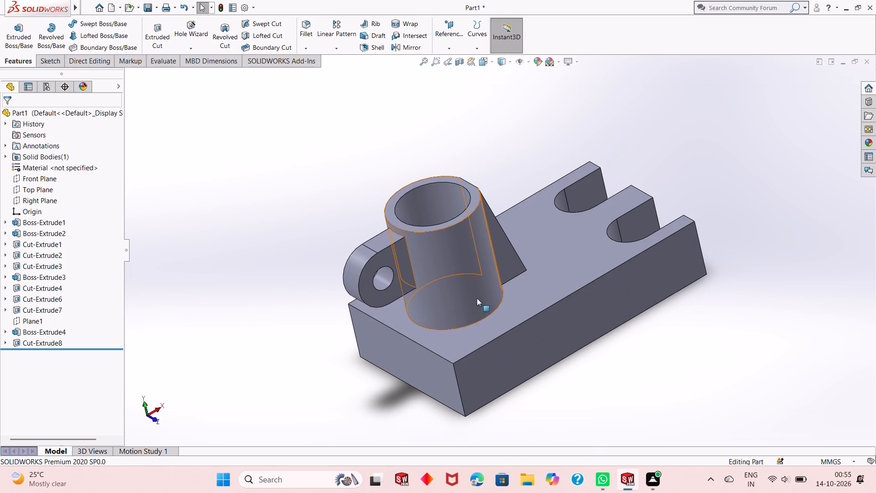
middle_click_drag(562, 283, 546, 310)
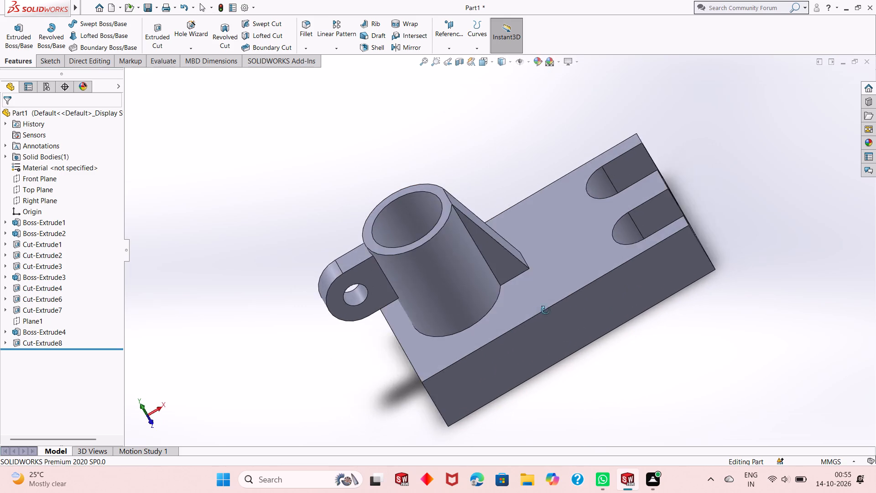
middle_click_drag(546, 310, 554, 297)
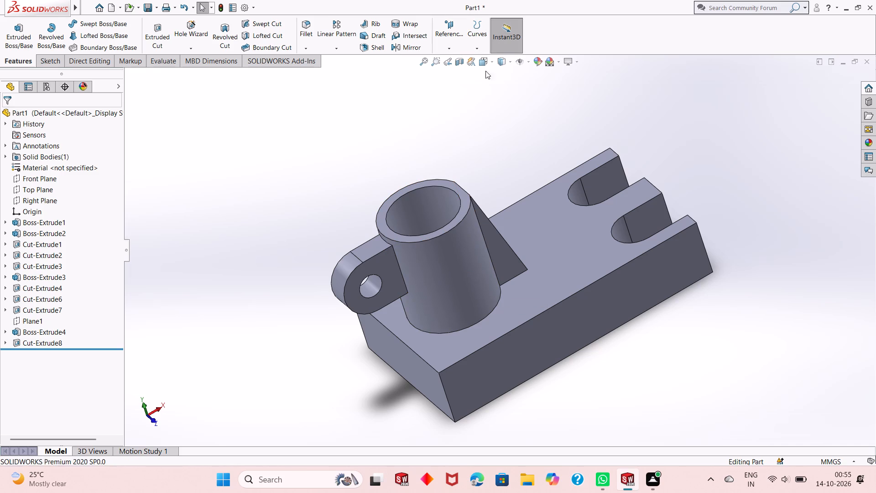
left_click(541, 61)
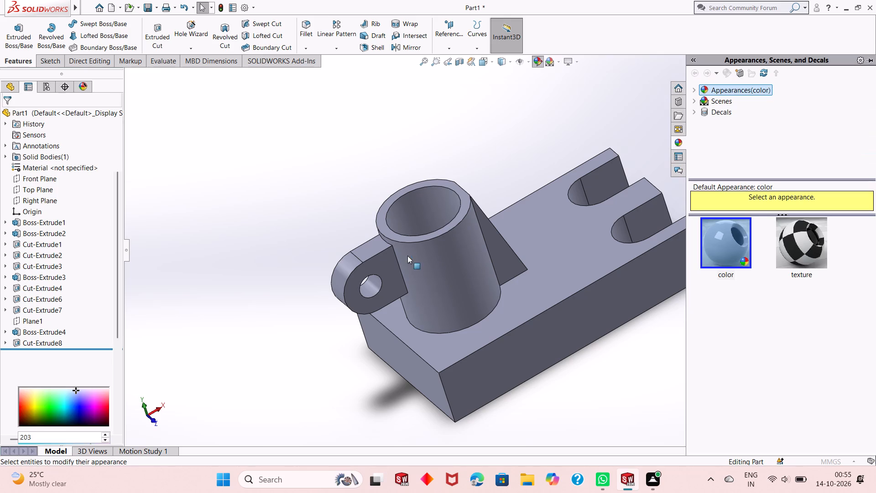
left_click(67, 394)
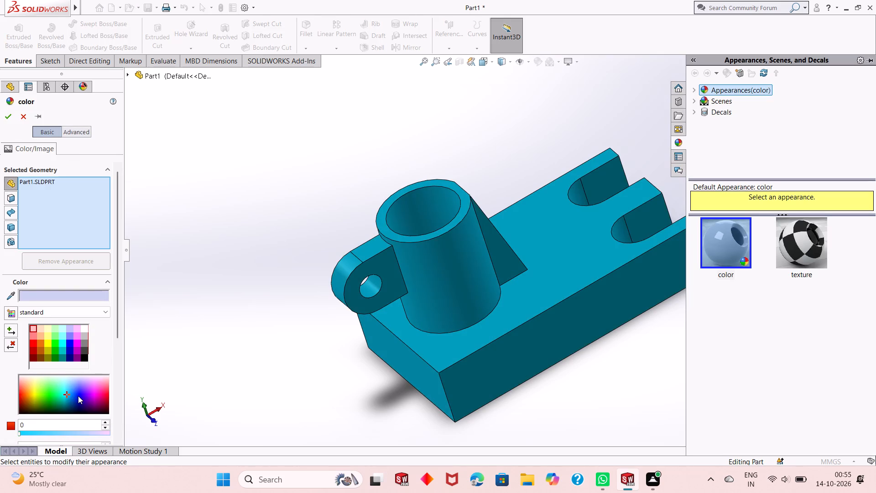
left_click(78, 396)
left_click(76, 394)
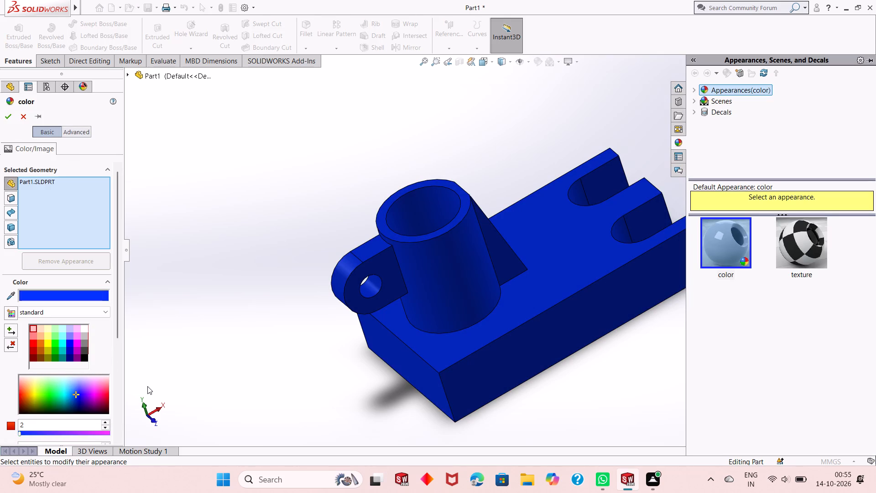
left_click(80, 382)
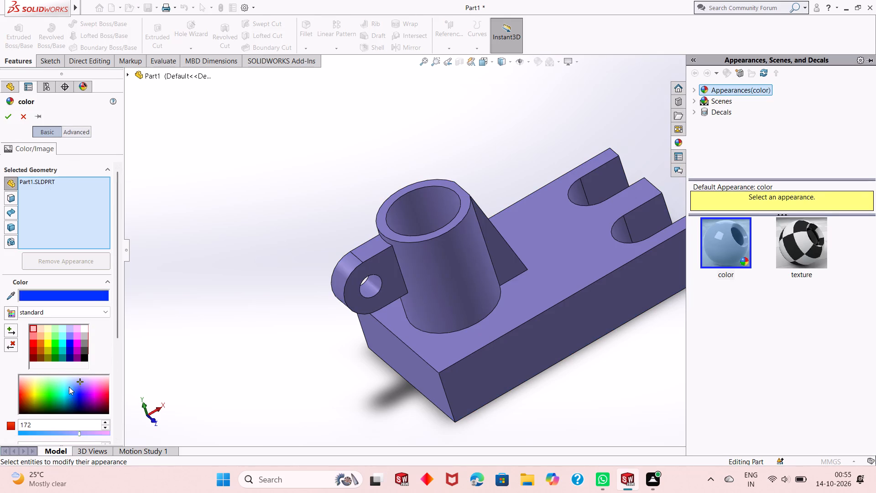
left_click(66, 388)
left_click(69, 396)
left_click(69, 394)
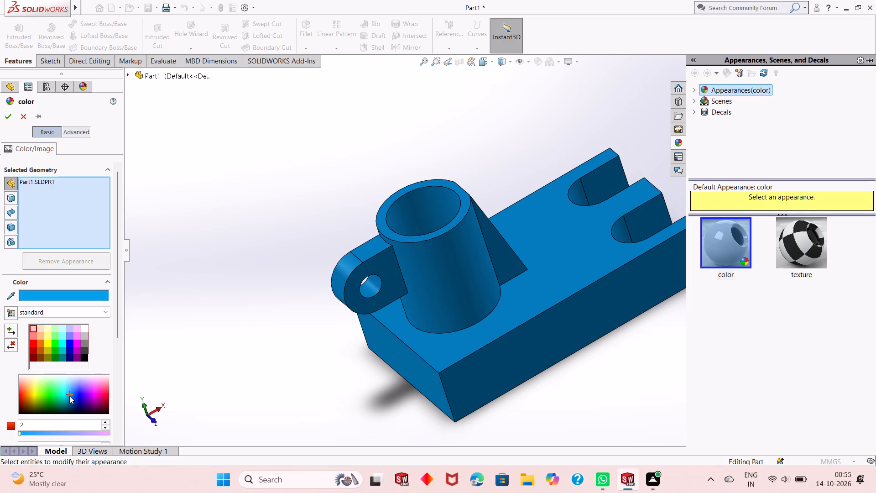
left_click(69, 401)
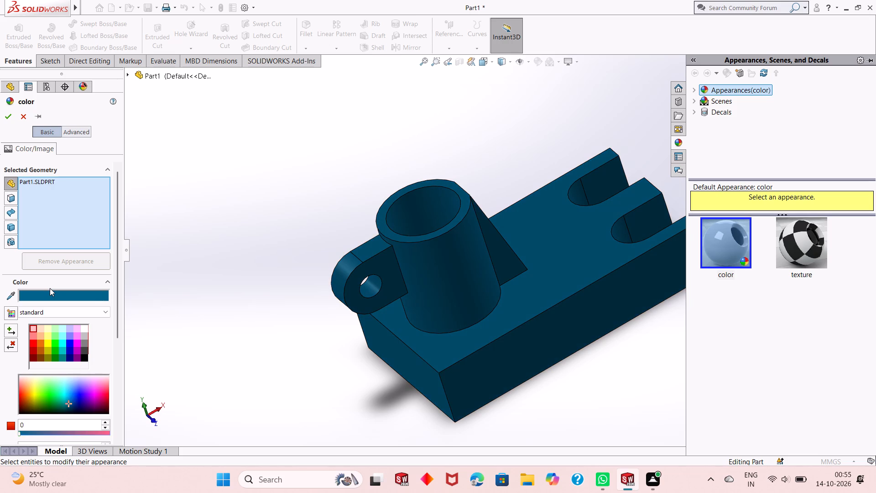
left_click(8, 118)
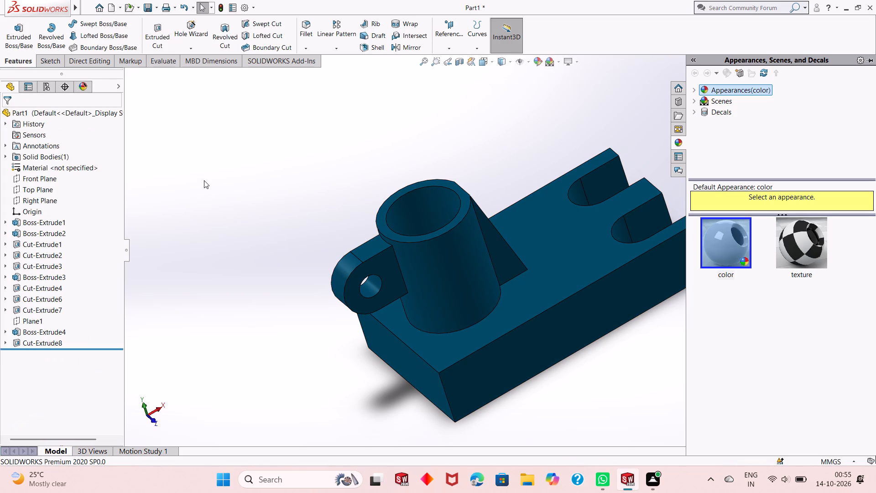
left_click(203, 179)
Apply the polished aluminum metal appearance to the feature that cuts the two slots in the block.
scroll(393, 217, "up", 1)
scroll(502, 198, "down", 1)
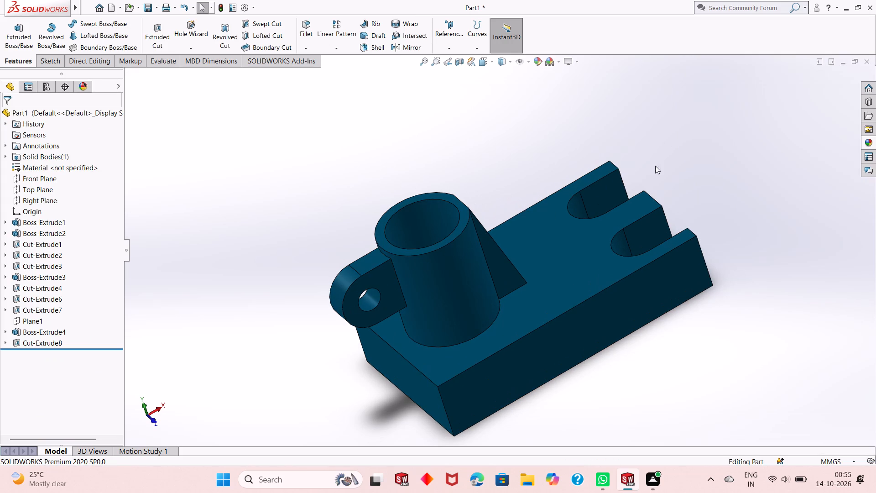
left_click(871, 143)
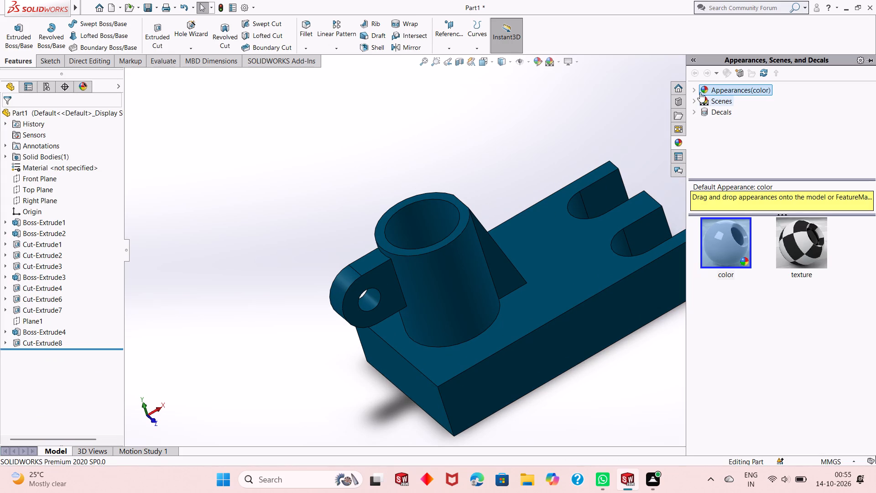
left_click(693, 88)
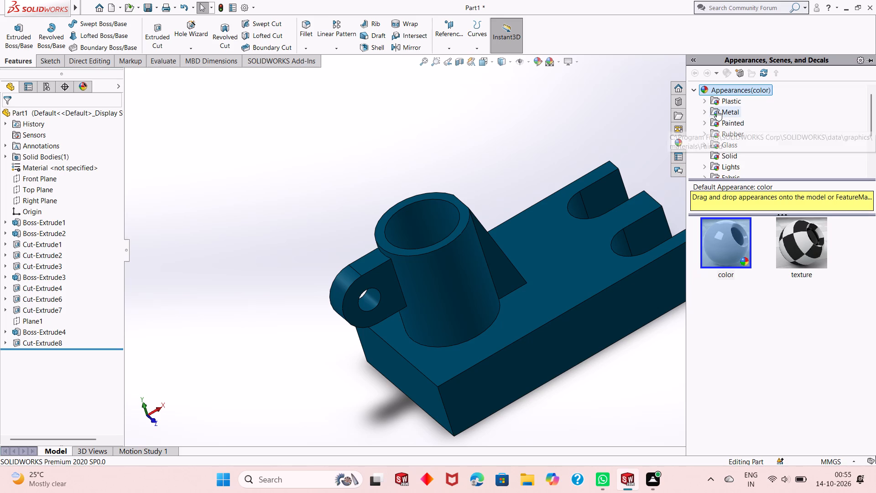
left_click(717, 110)
left_click_drag(718, 319, 659, 284)
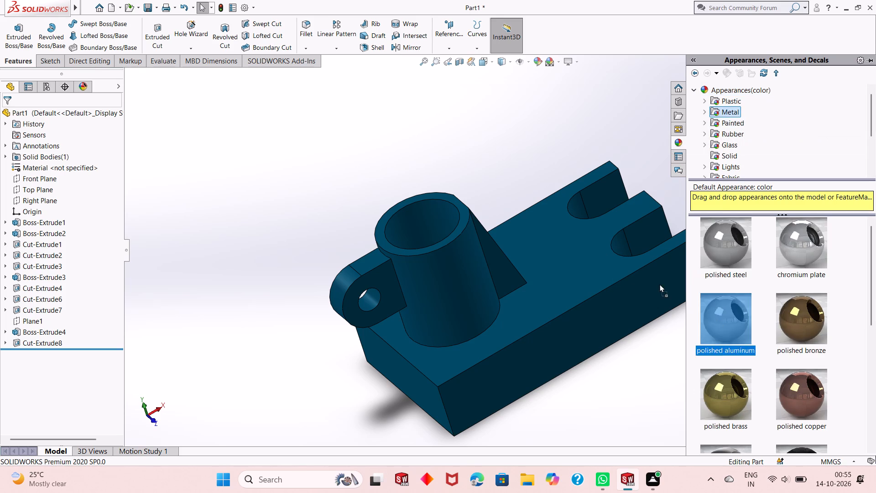
left_click_drag(659, 284, 587, 198)
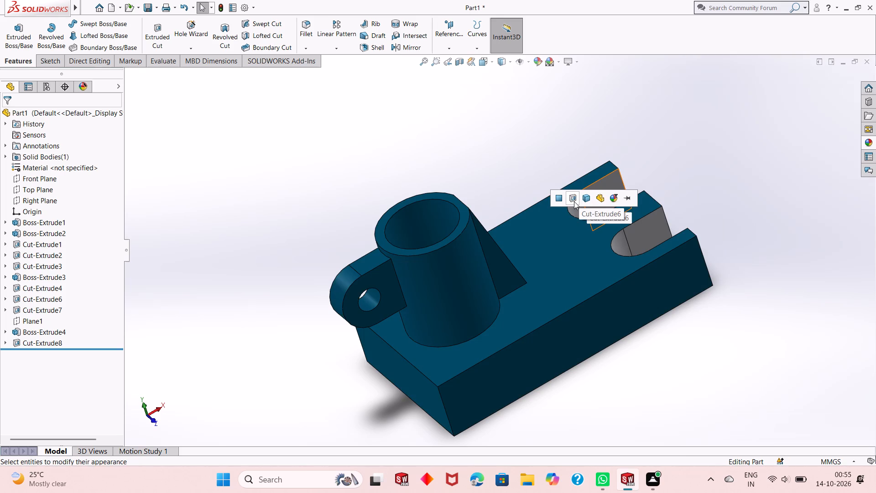
left_click(574, 201)
Apply the polished aluminum appearance to the two 8 mm holes in the slot floors.
middle_click_drag(656, 185, 645, 288)
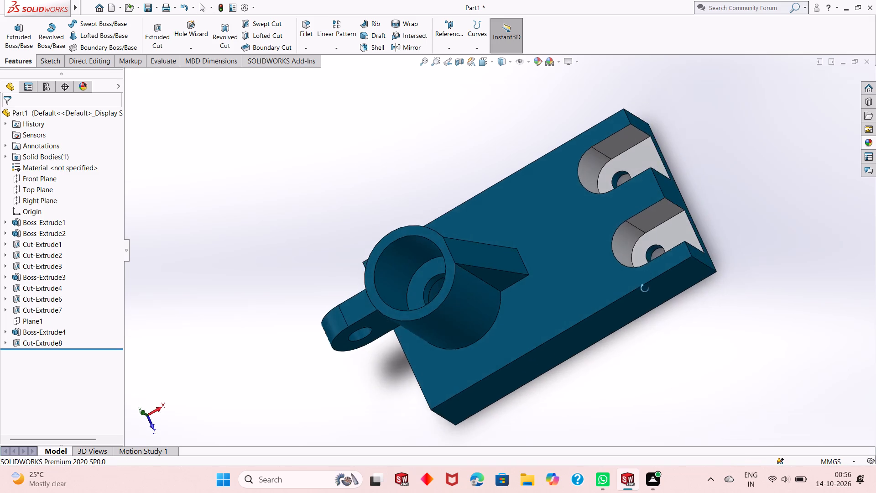
middle_click_drag(645, 288, 627, 338)
scroll(641, 173, "down", 2)
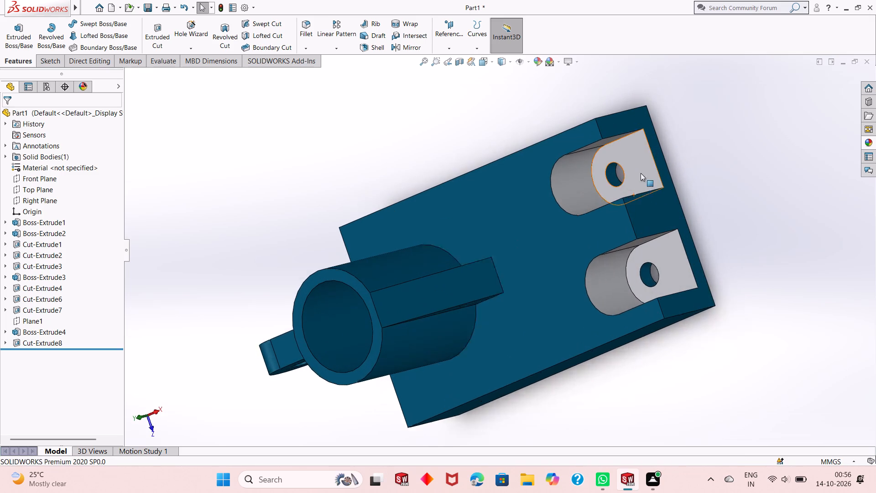
scroll(641, 173, "down", 2)
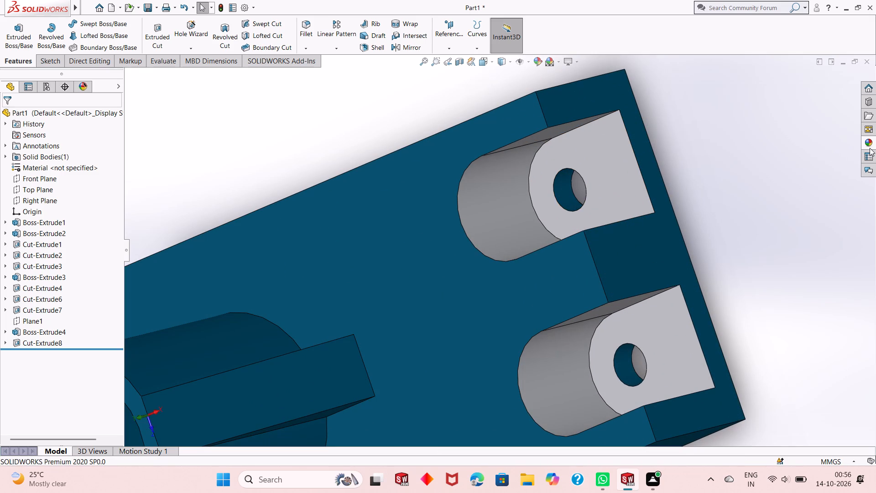
left_click(870, 145)
left_click_drag(733, 316, 621, 225)
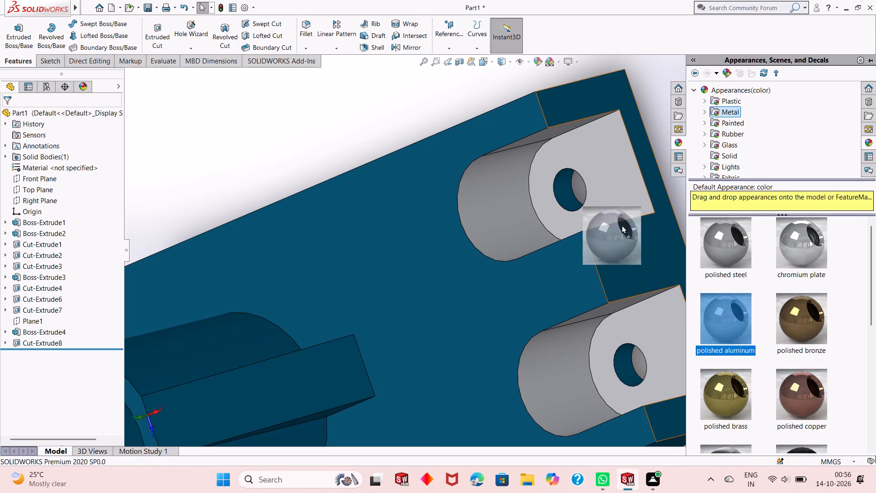
left_click_drag(621, 225, 562, 196)
left_click(562, 196)
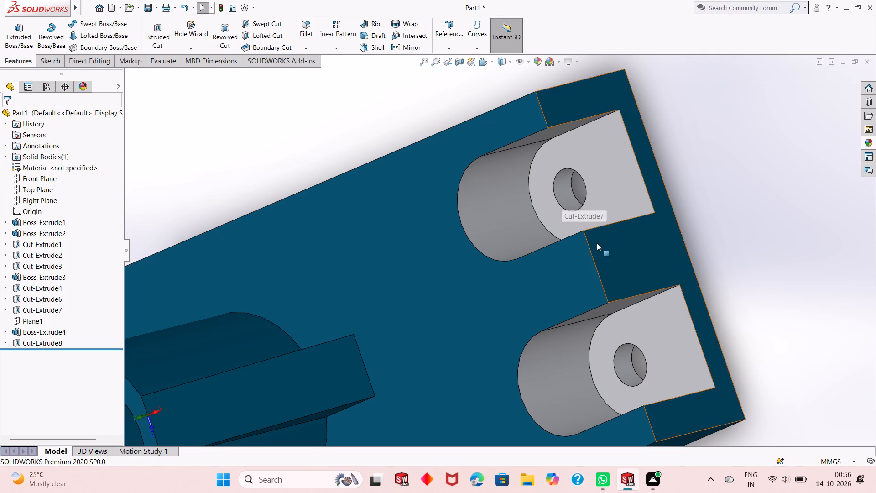
Apply the polished aluminum appearance to the inner cylindrical face of the boss's large upper bore.
scroll(594, 252, "up", 6)
middle_click_drag(438, 318, 479, 239)
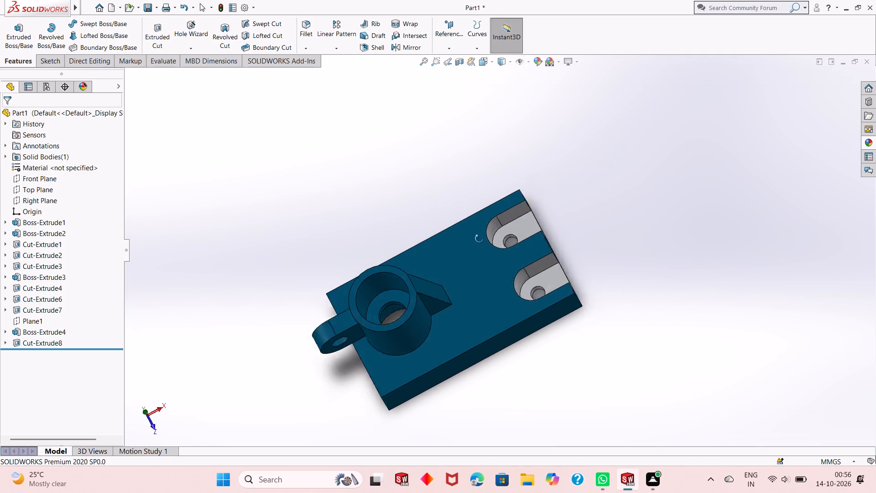
middle_click_drag(479, 239, 502, 210)
scroll(401, 324, "down", 3)
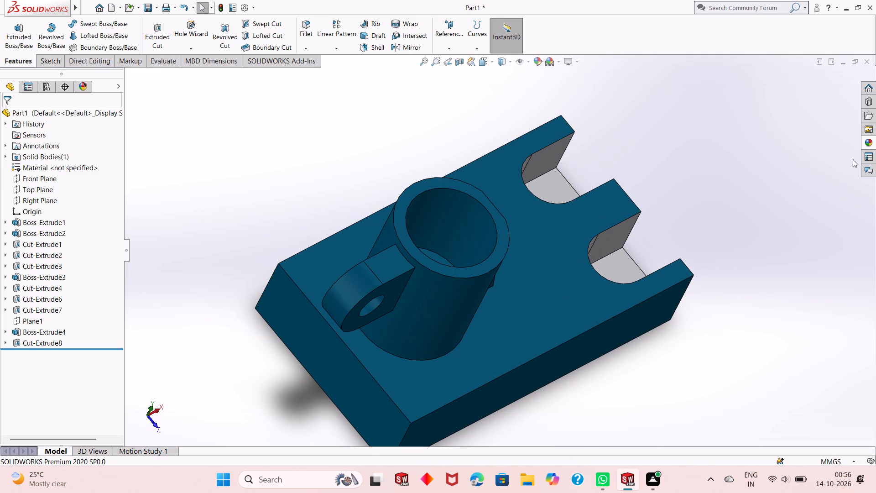
left_click(866, 143)
left_click_drag(732, 321, 468, 234)
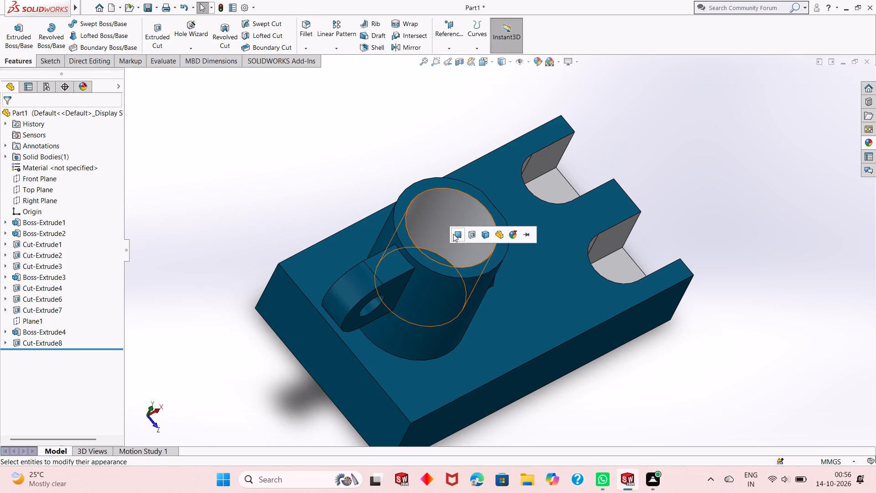
left_click(453, 234)
Apply the polished aluminum appearance to the wall face of the smaller hole (Cut-Extrude2) in the boss bore's floor.
middle_click_drag(469, 204, 456, 241)
scroll(427, 267, "down", 5)
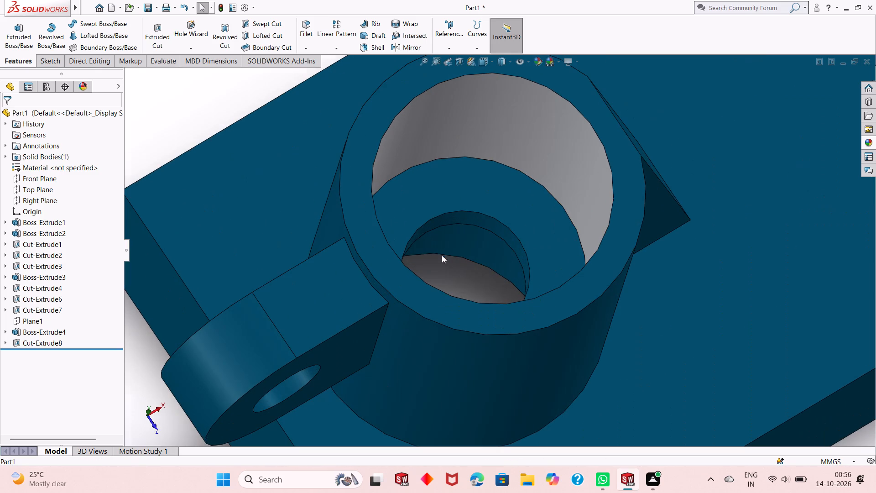
left_click(863, 142)
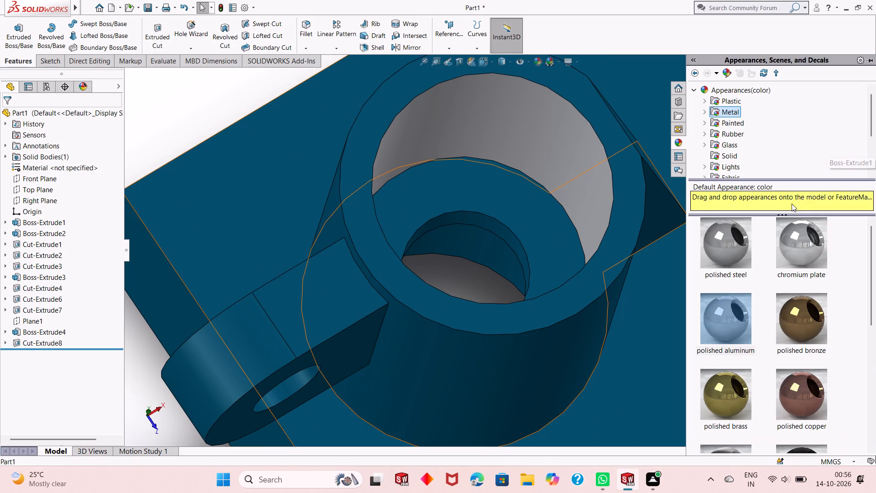
left_click_drag(733, 313, 506, 221)
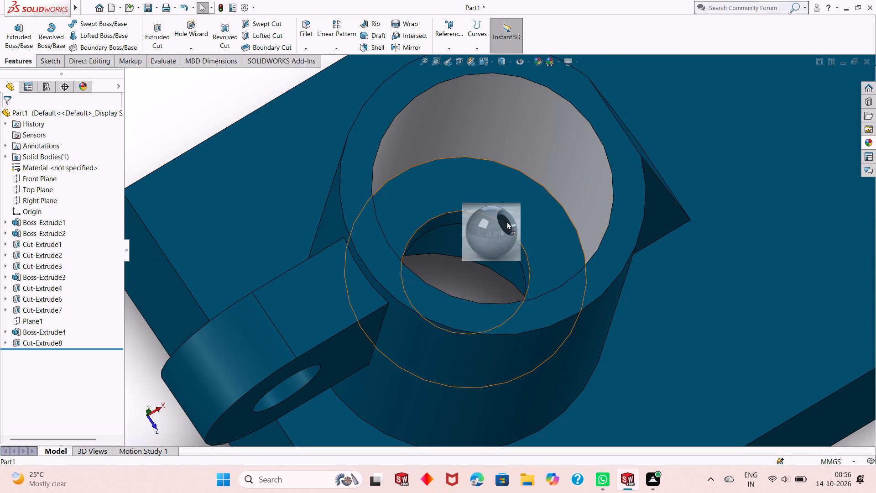
left_click_drag(506, 221, 504, 228)
left_click(504, 228)
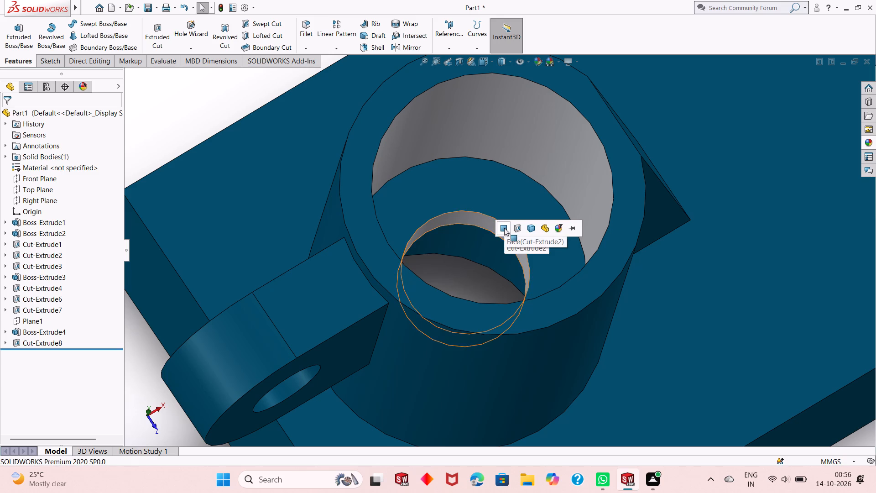
Apply the polished aluminum appearance to the inner wall face of Cut-Extrude3, deep below the boss bore's smaller hole.
middle_click_drag(485, 293, 484, 277)
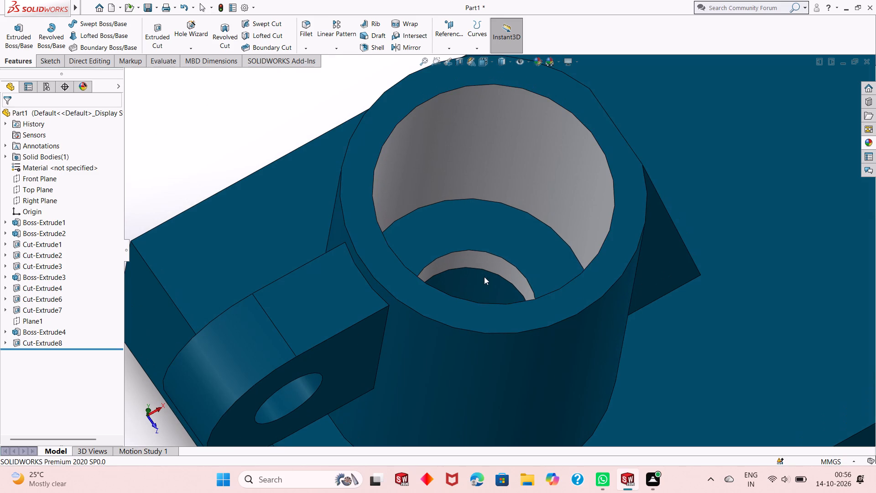
middle_click_drag(484, 298, 484, 312)
scroll(484, 311, "up", 2)
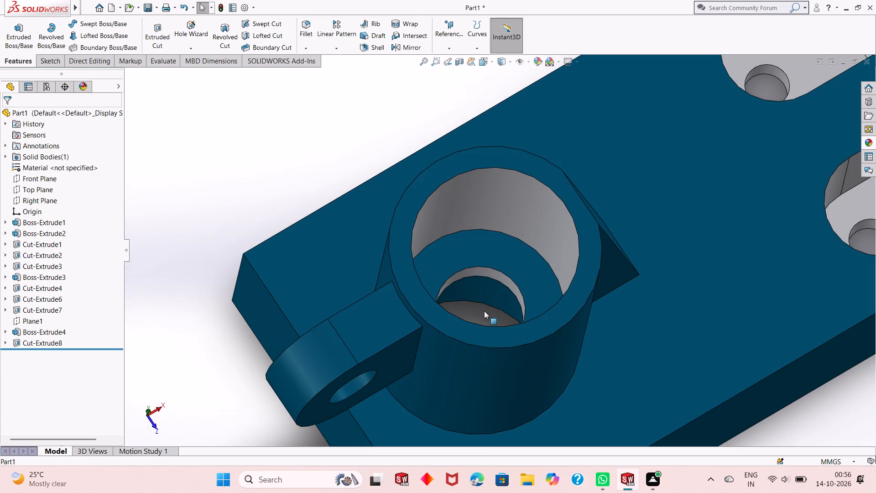
scroll(484, 311, "down", 9)
scroll(491, 332, "up", 1)
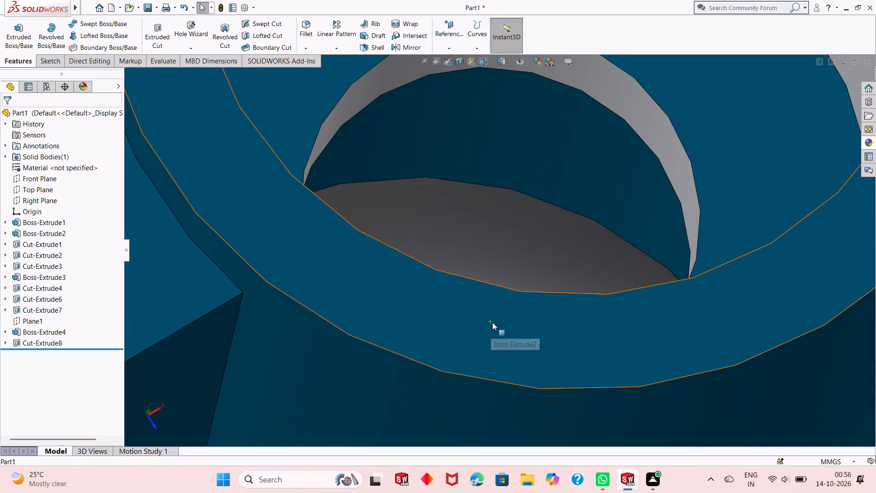
scroll(492, 322, "up", 1)
left_click(866, 144)
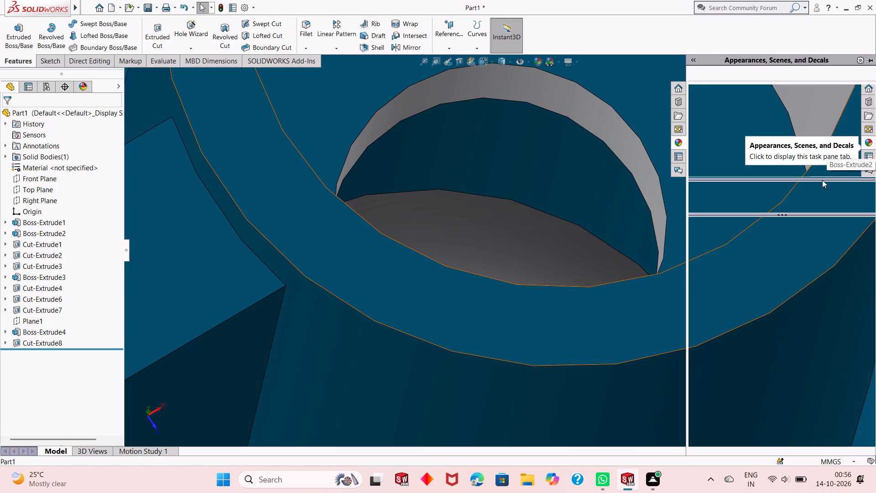
left_click_drag(733, 311, 555, 142)
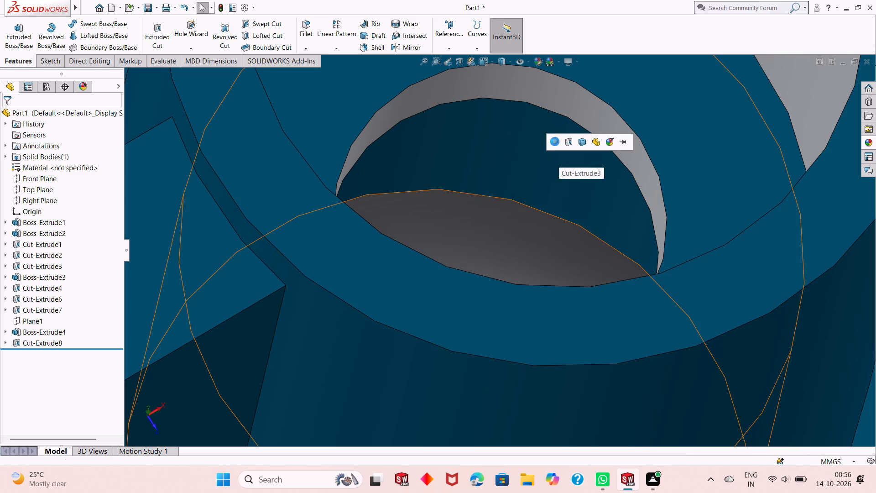
left_click(555, 142)
scroll(546, 207, "up", 6)
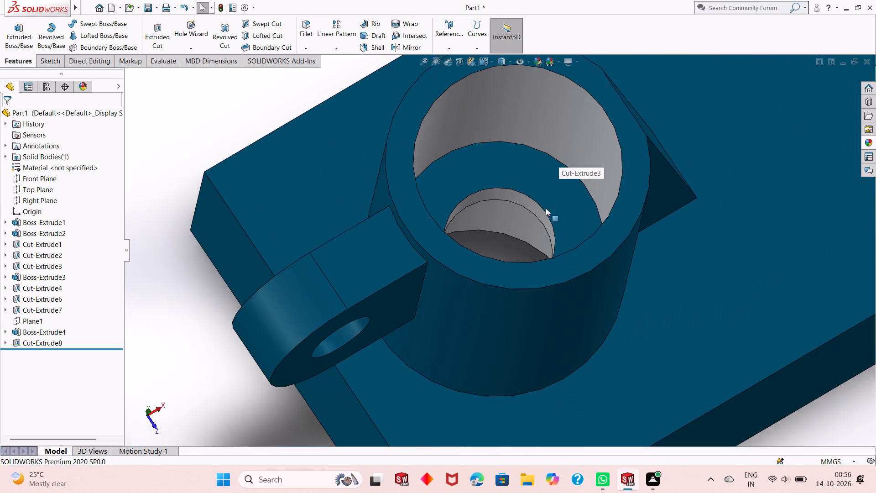
Apply the polished aluminum appearance to the inner wall face of the lug's through hole (Cut-Extrude4).
scroll(546, 208, "up", 4)
scroll(515, 271, "up", 1)
middle_click_drag(515, 271, 515, 272)
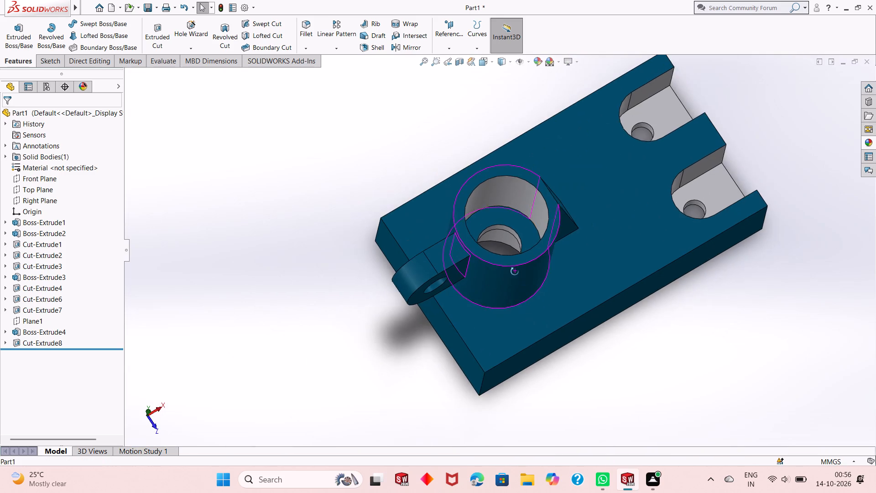
middle_click_drag(515, 272, 497, 203)
scroll(495, 220, "down", 2)
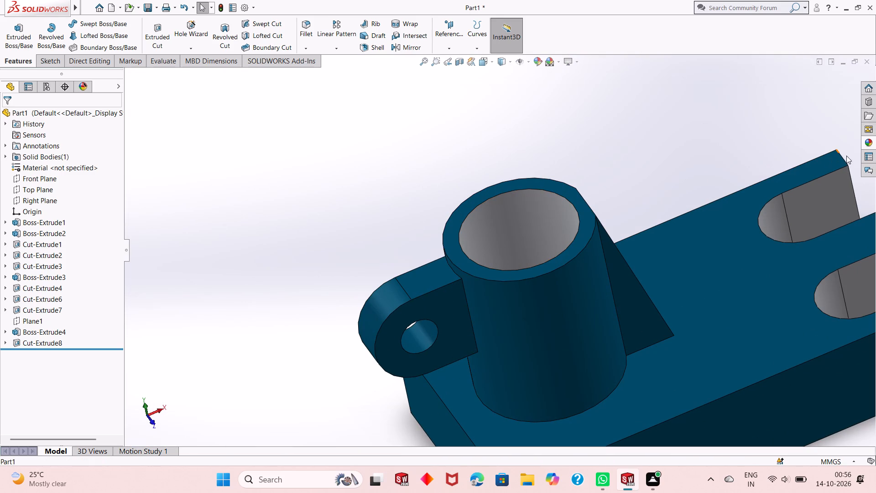
left_click(871, 147)
left_click_drag(733, 322, 417, 340)
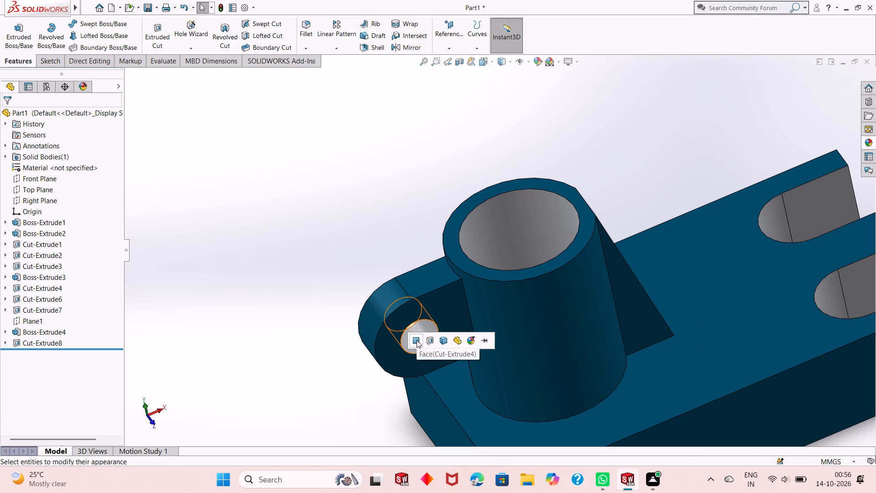
left_click(417, 340)
Examine the coloured part from above, from the underside and at an angle to check the appearances on its faces.
scroll(490, 330, "up", 4)
scroll(517, 299, "up", 1)
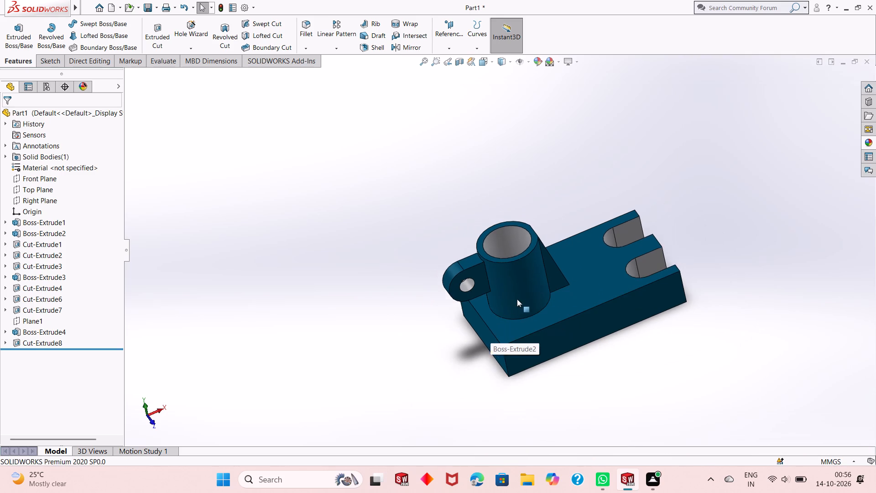
middle_click_drag(517, 299, 494, 422)
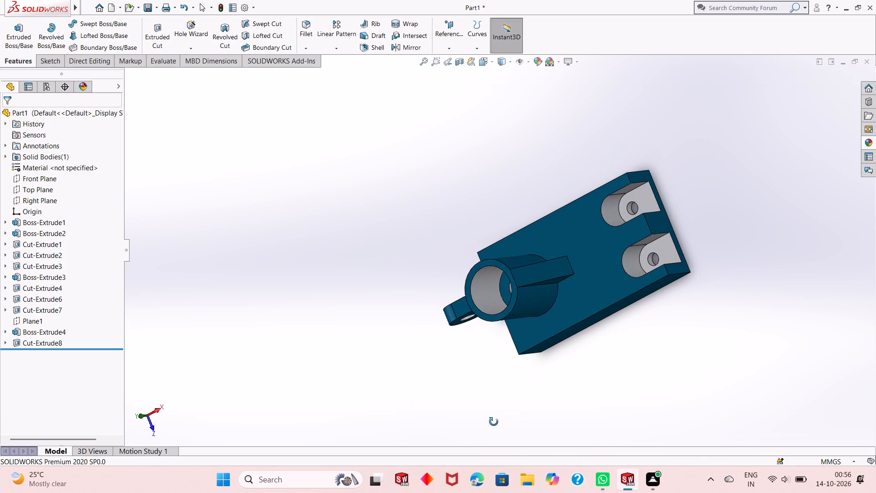
middle_click_drag(494, 422, 532, 329)
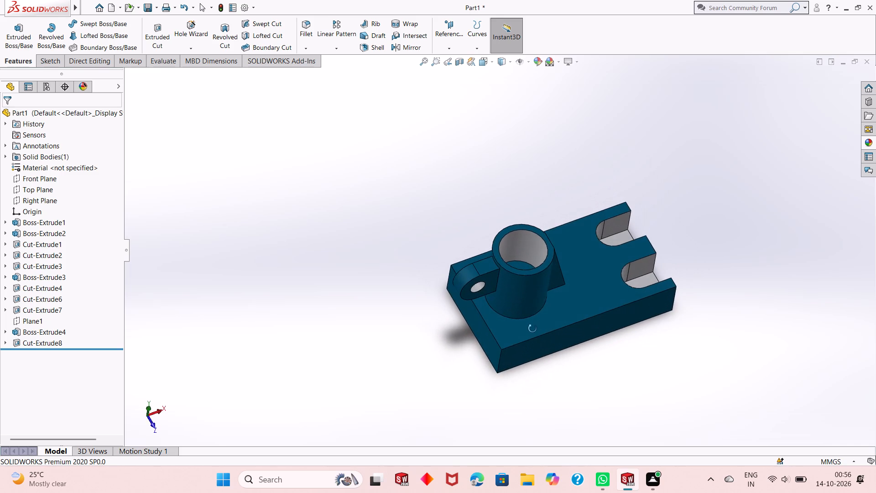
middle_click_drag(532, 329, 513, 203)
middle_click_drag(535, 343, 544, 212)
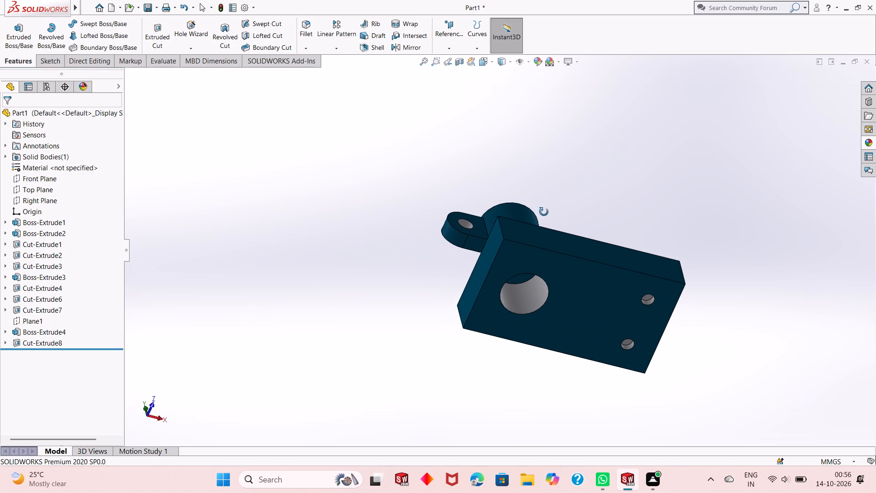
middle_click_drag(544, 212, 535, 231)
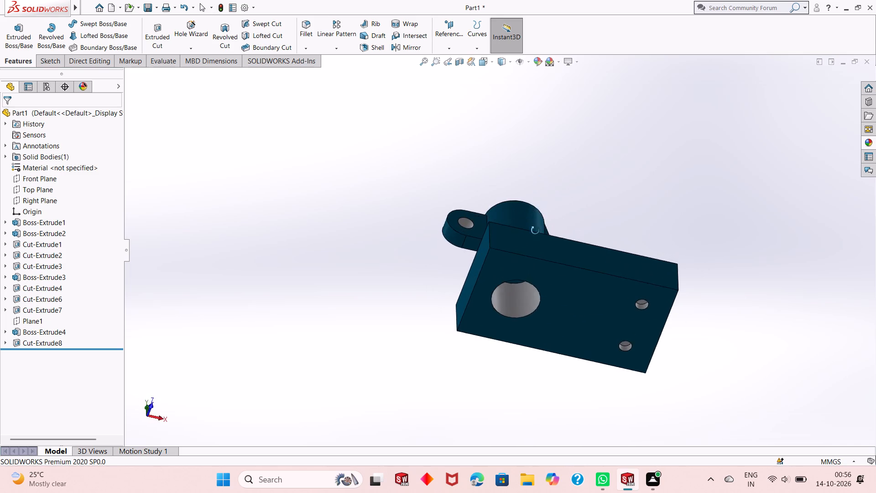
middle_click_drag(535, 231, 562, 436)
middle_click_drag(562, 362, 554, 352)
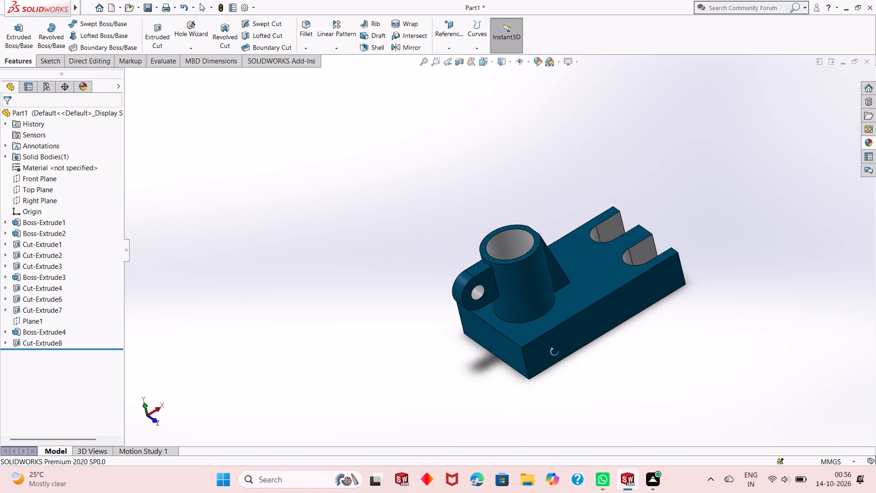
middle_click_drag(554, 352, 538, 392)
scroll(585, 288, "down", 2)
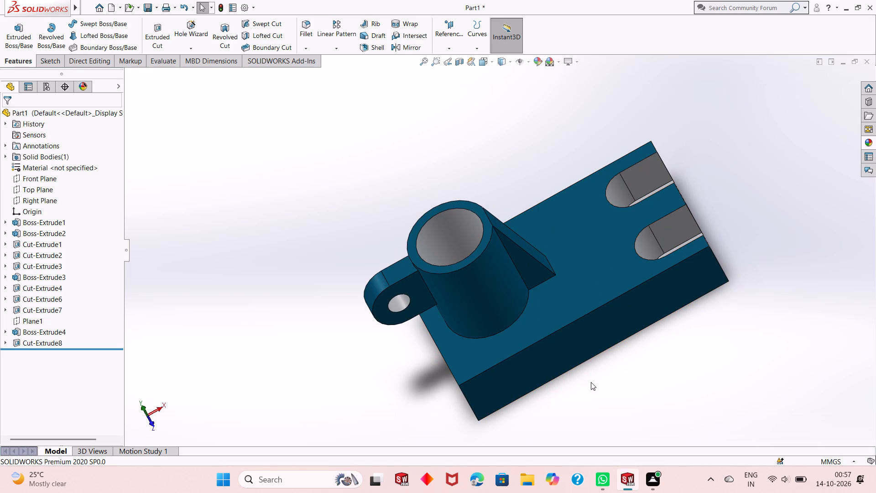
middle_click_drag(521, 370, 537, 327)
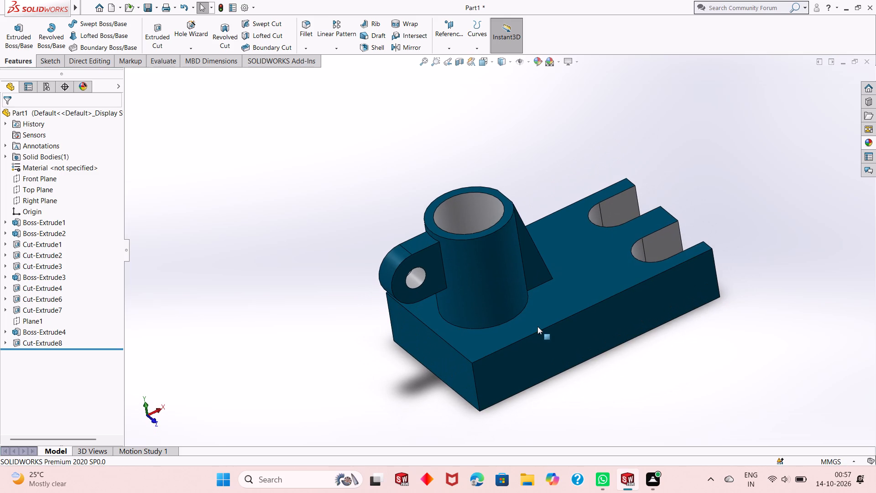
Save the part in the Downloads folder as a SOLIDWORKS Part named "Stepped pivot bracket".
key("ctrl+s")
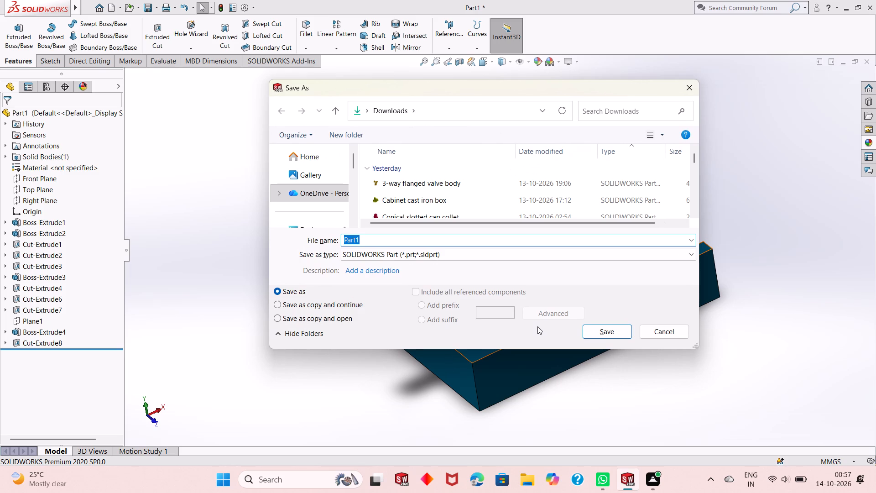
type("Ste")
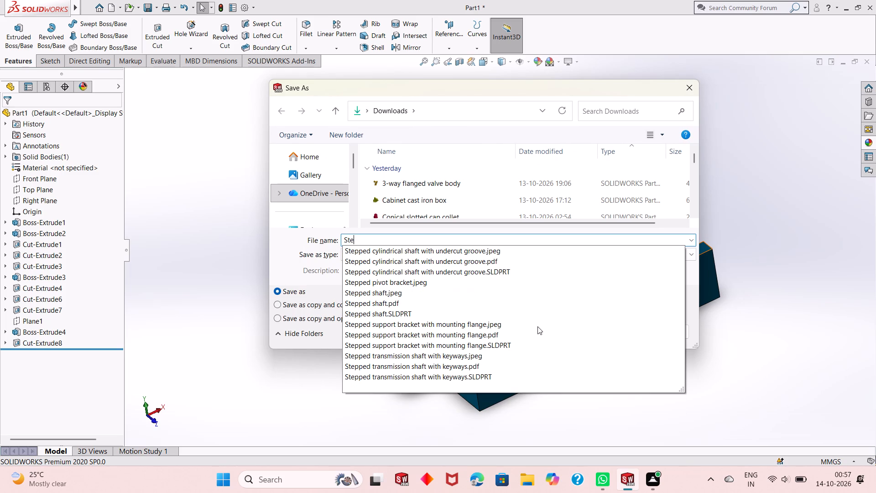
type("pped")
key("space")
type("piv")
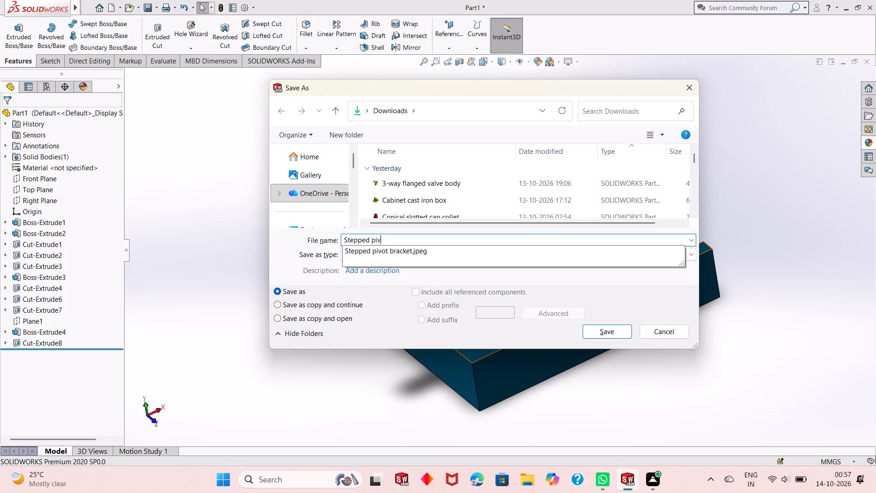
type("ot brs")
key("BackSpace")
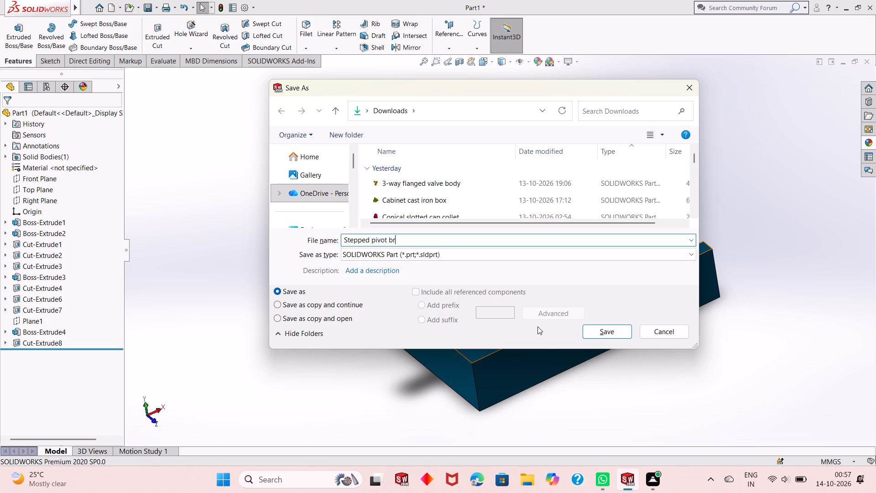
key("a")
type("cket")
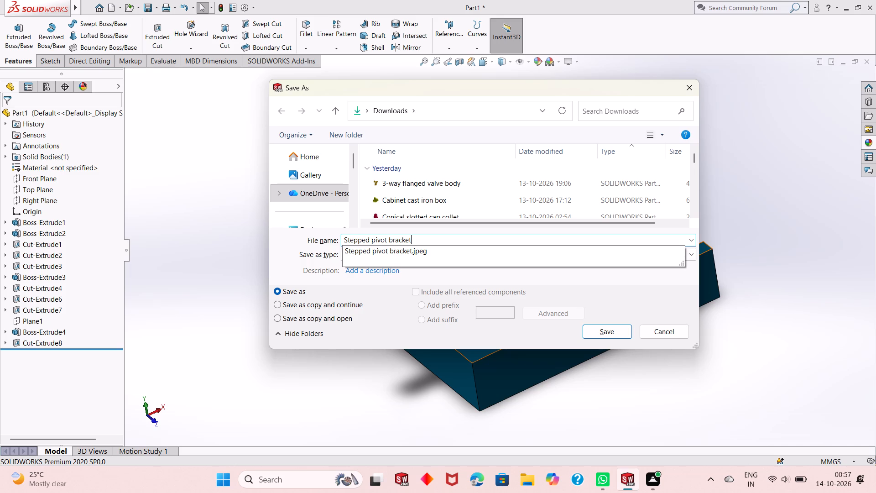
key("Return")
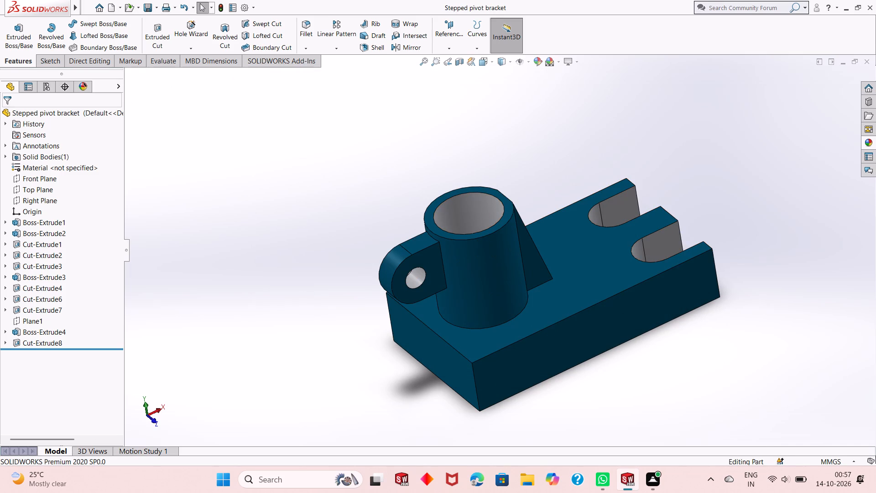
Export the model to the Downloads folder as an Adobe PDF, keeping the file name "Stepped pivot bracket".
left_click(155, 7)
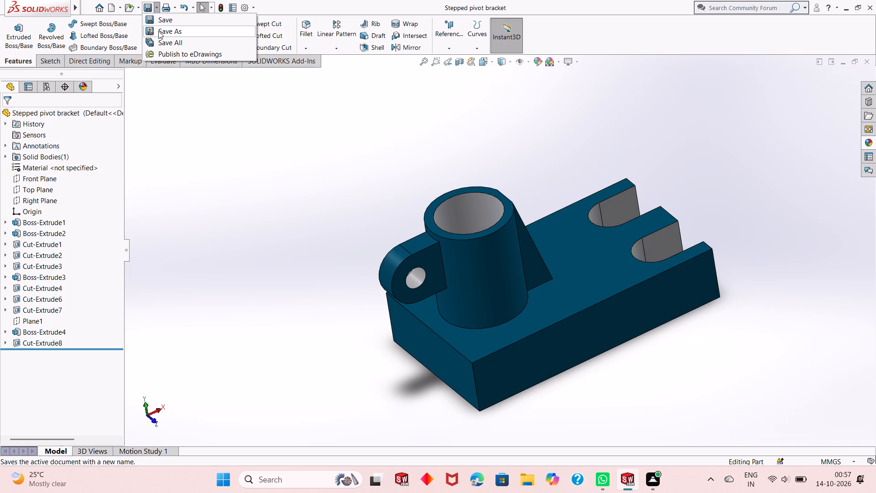
left_click(158, 31)
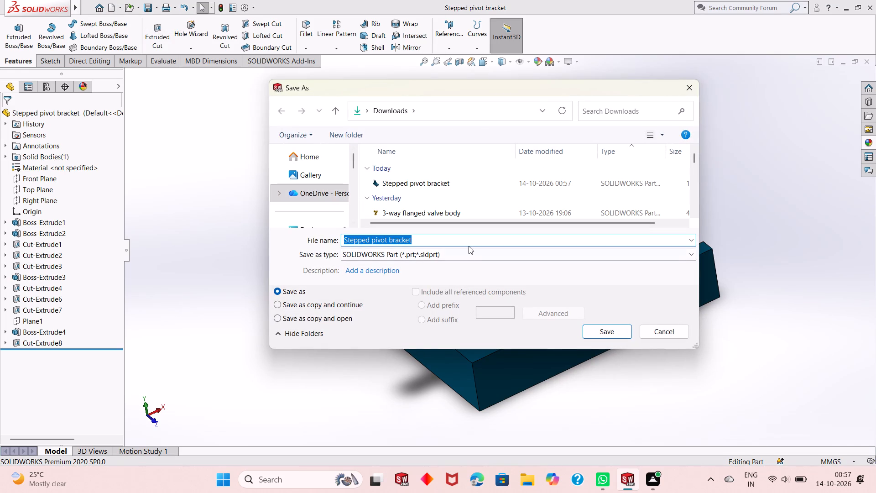
left_click(467, 255)
left_click(490, 72)
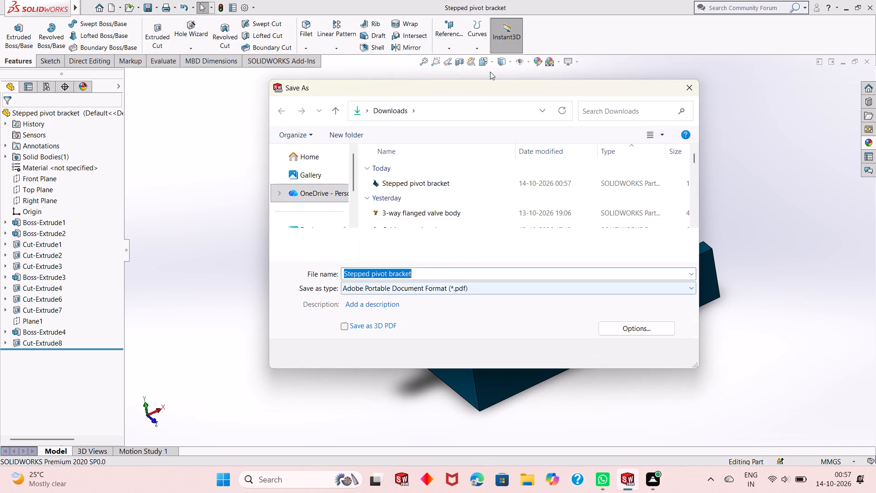
left_click(585, 350)
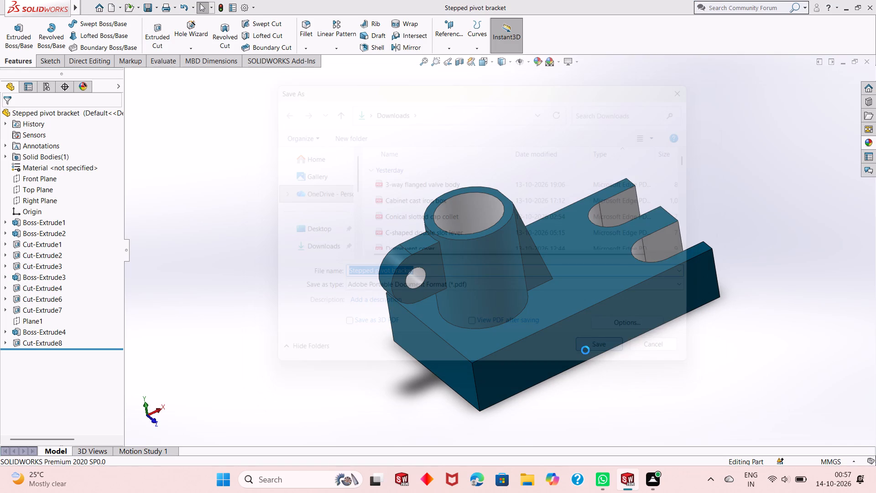